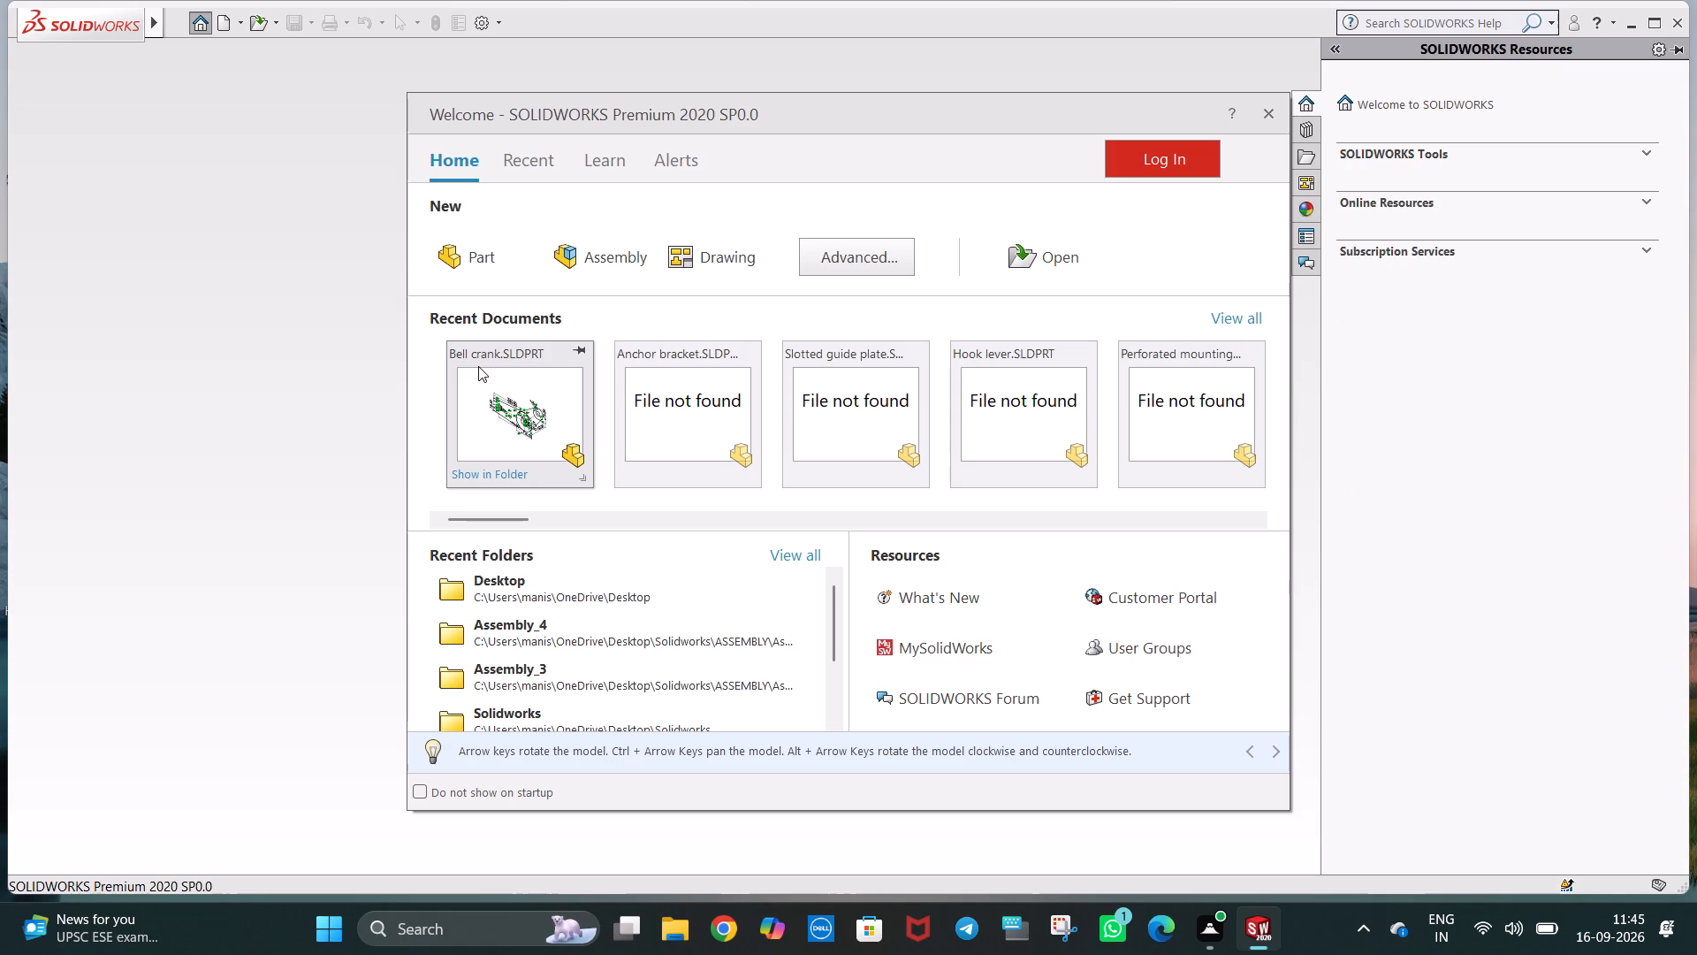
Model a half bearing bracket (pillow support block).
Create a new part document.
click(1264, 113)
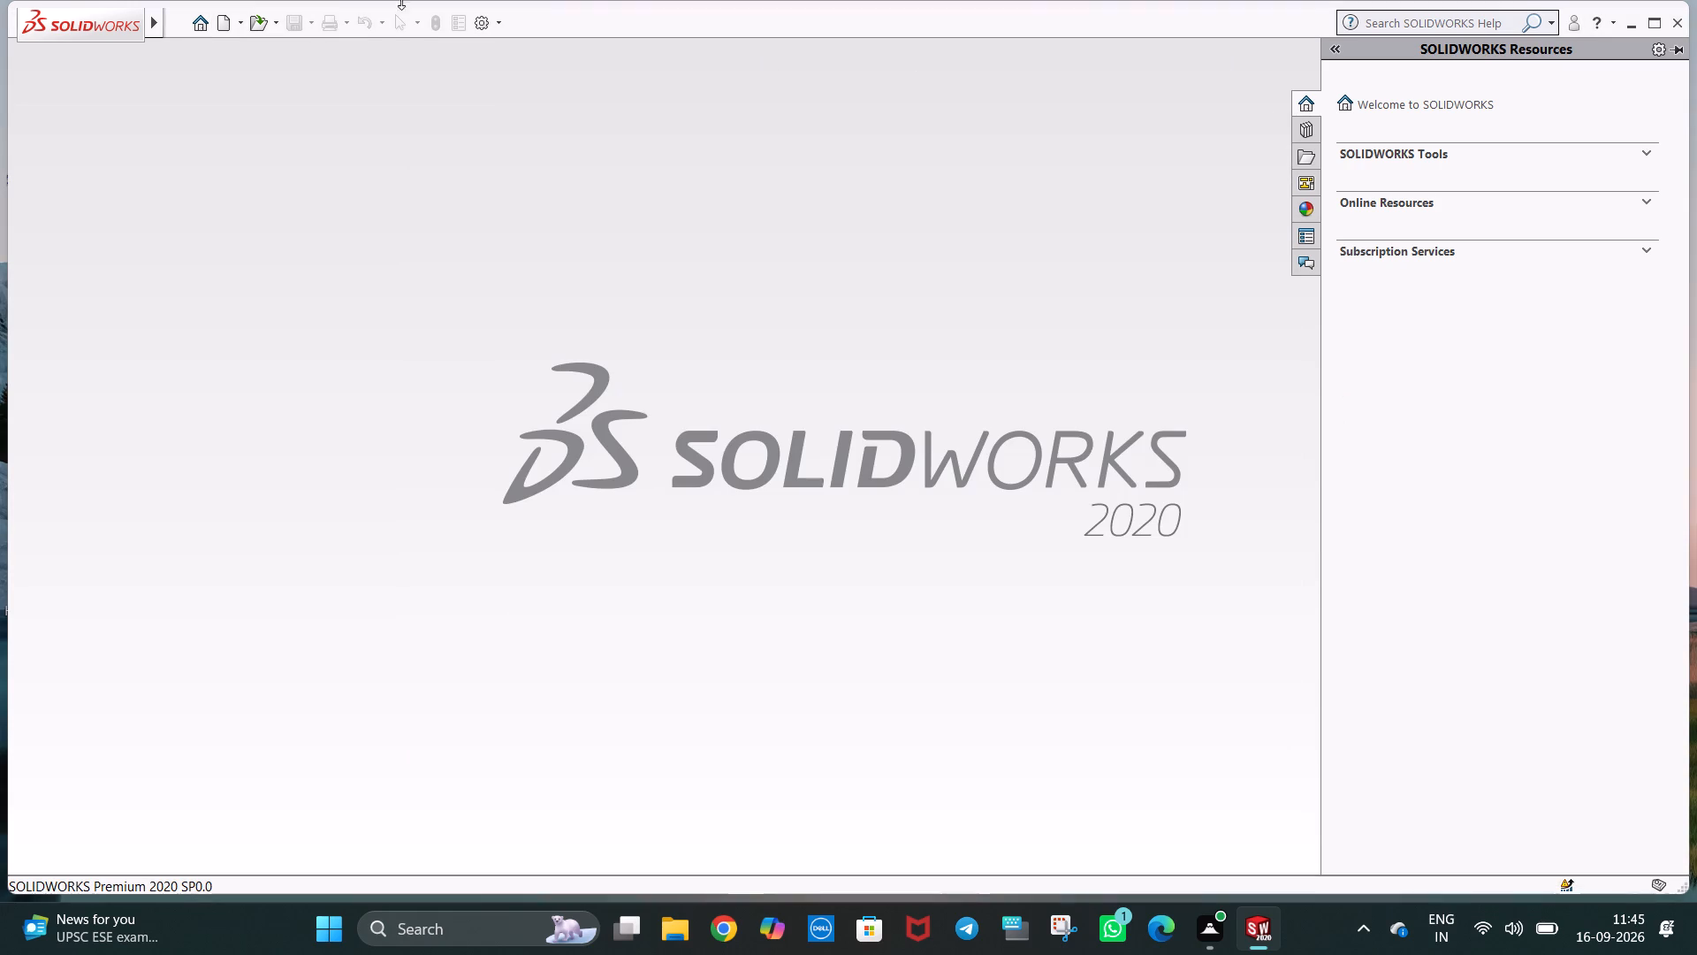
click(220, 29)
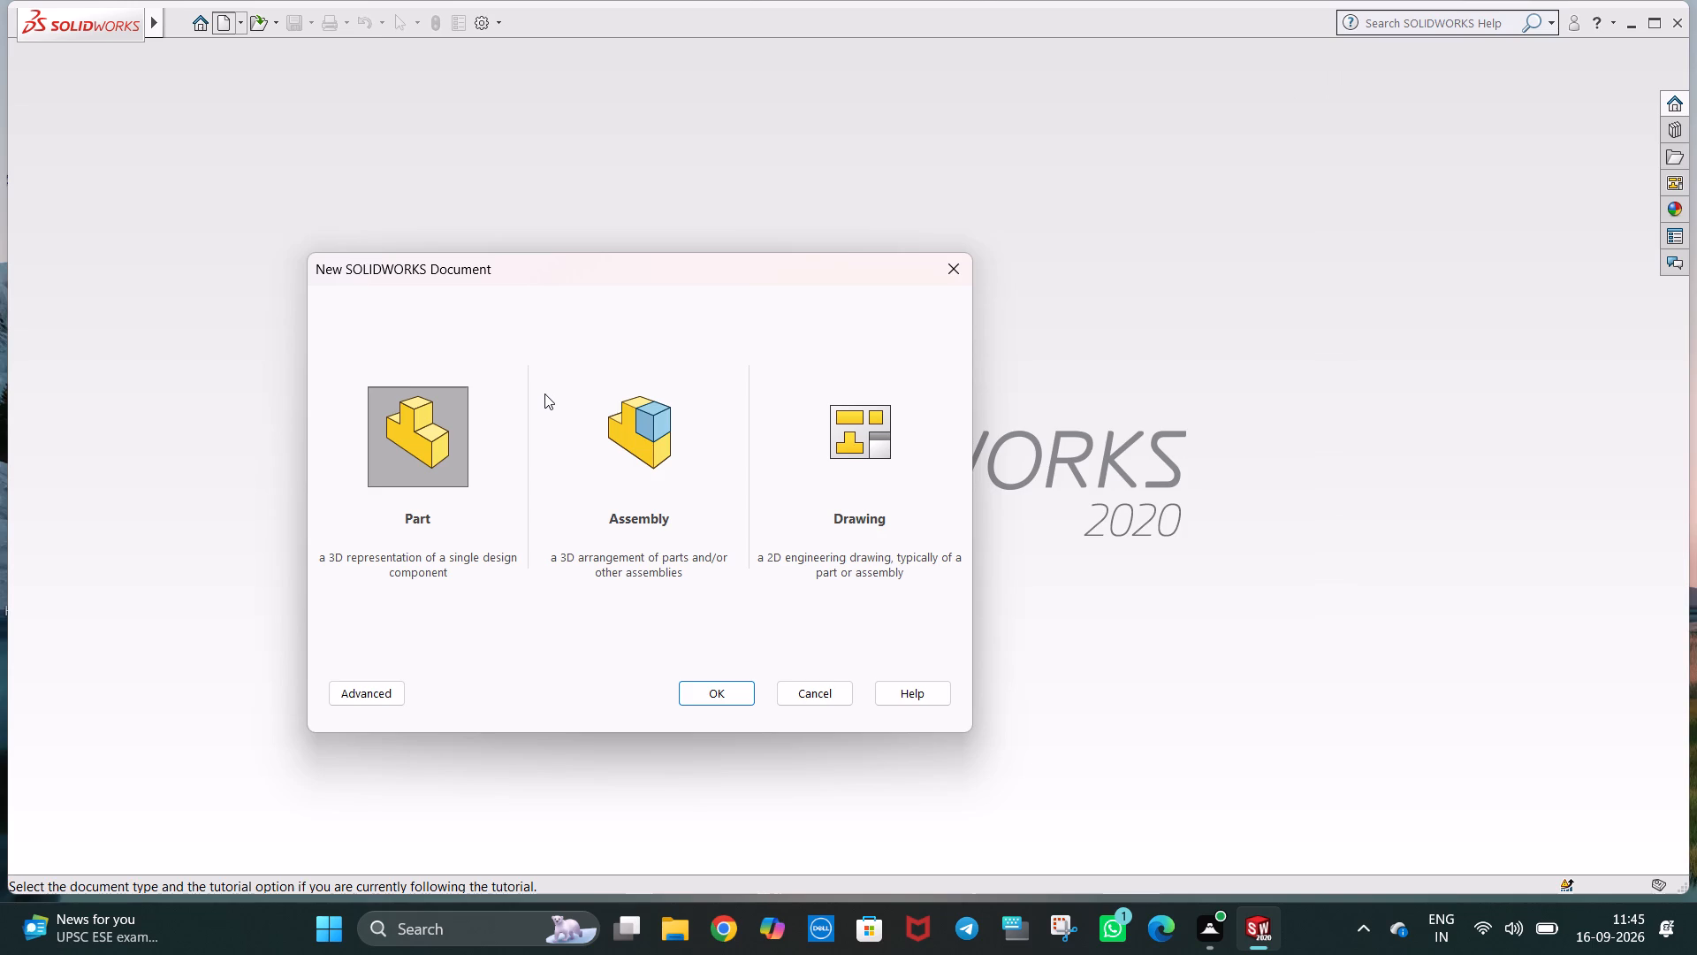
click(732, 696)
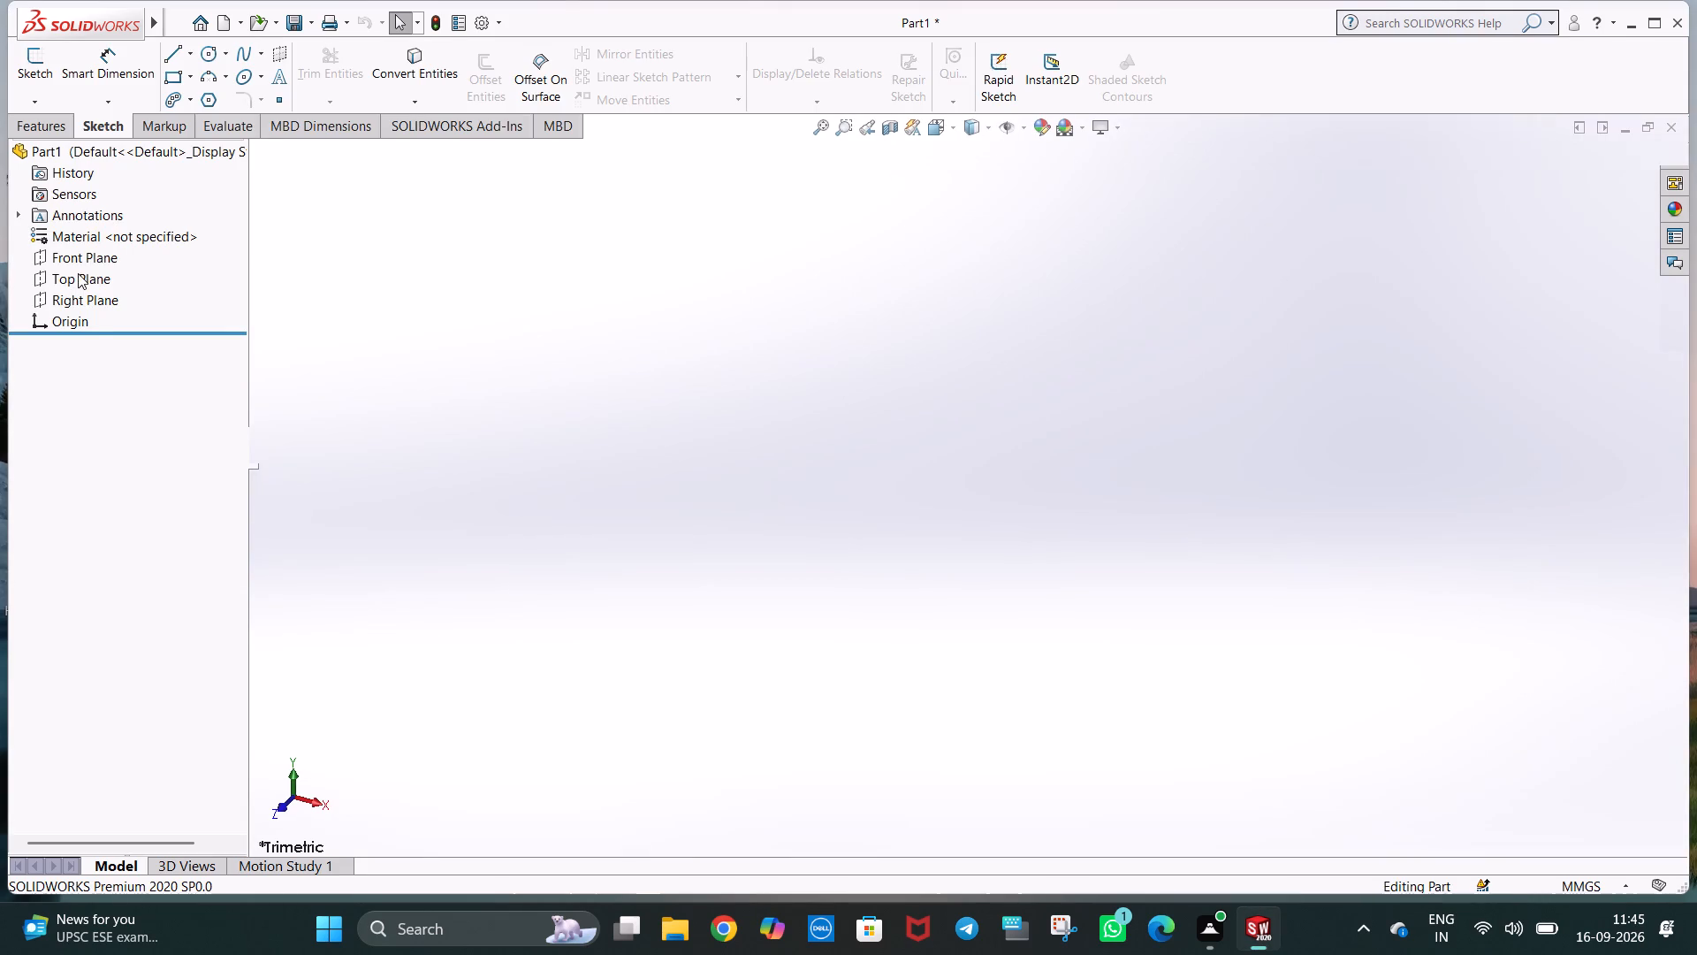
On the Front Plane, sketch a closed rectangle from the origin using lines, 44 mm wide and 55.25 mm high.
click(97, 332)
click(111, 309)
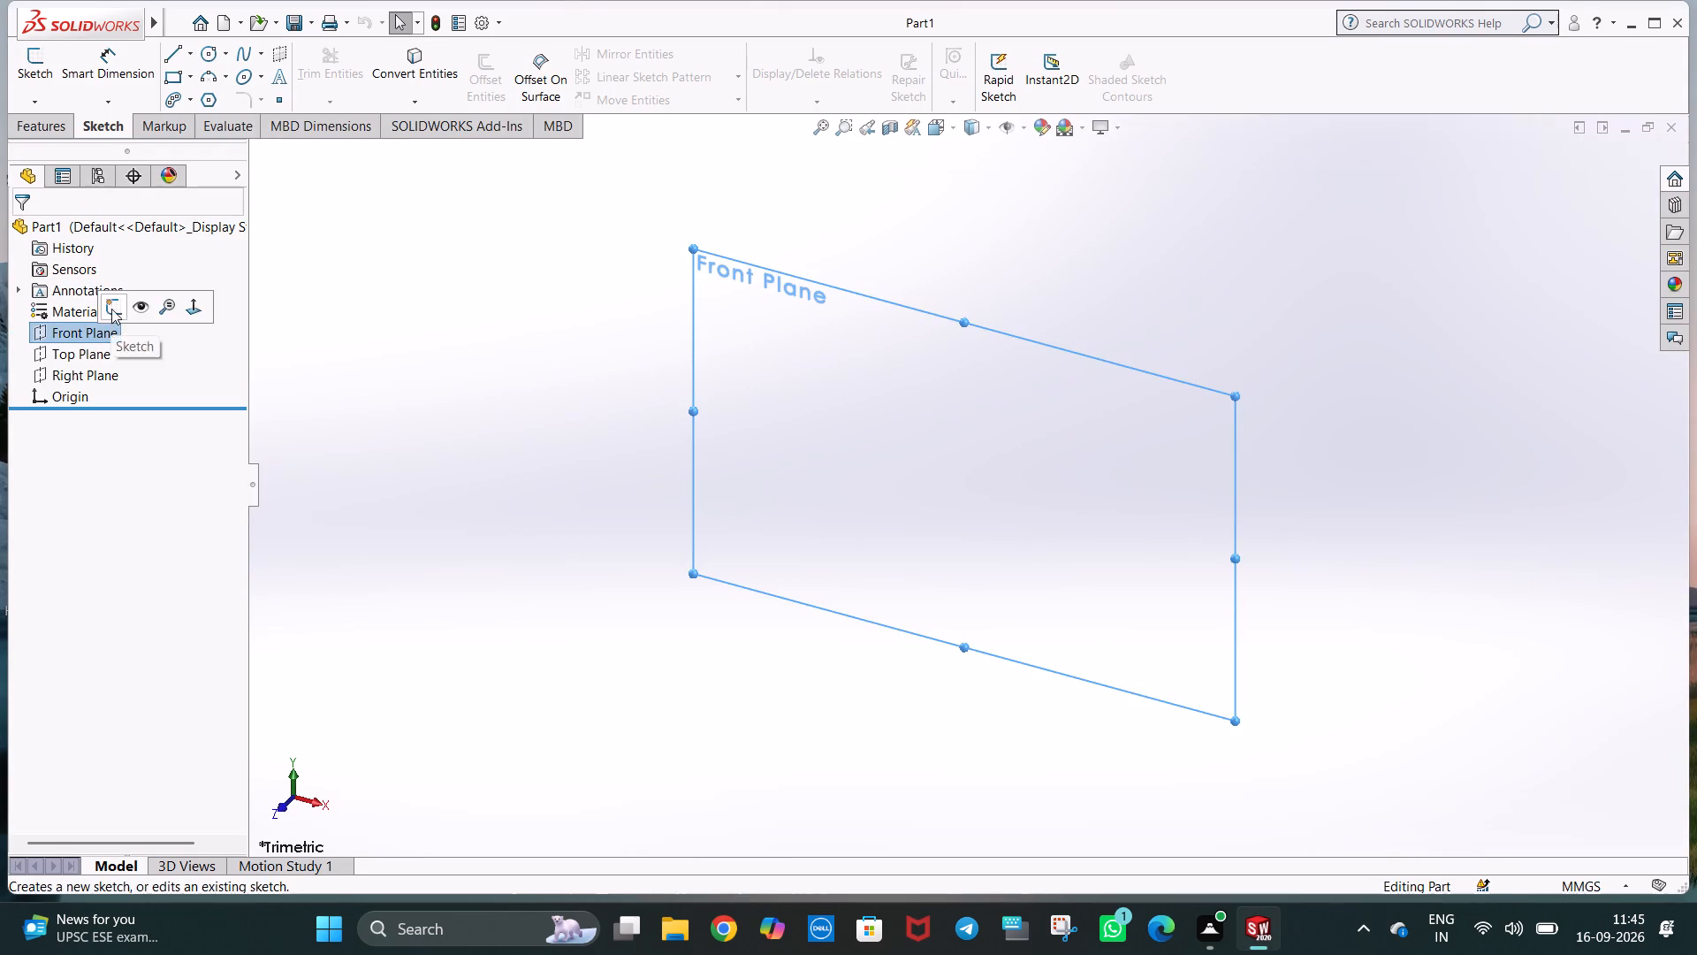
click(170, 46)
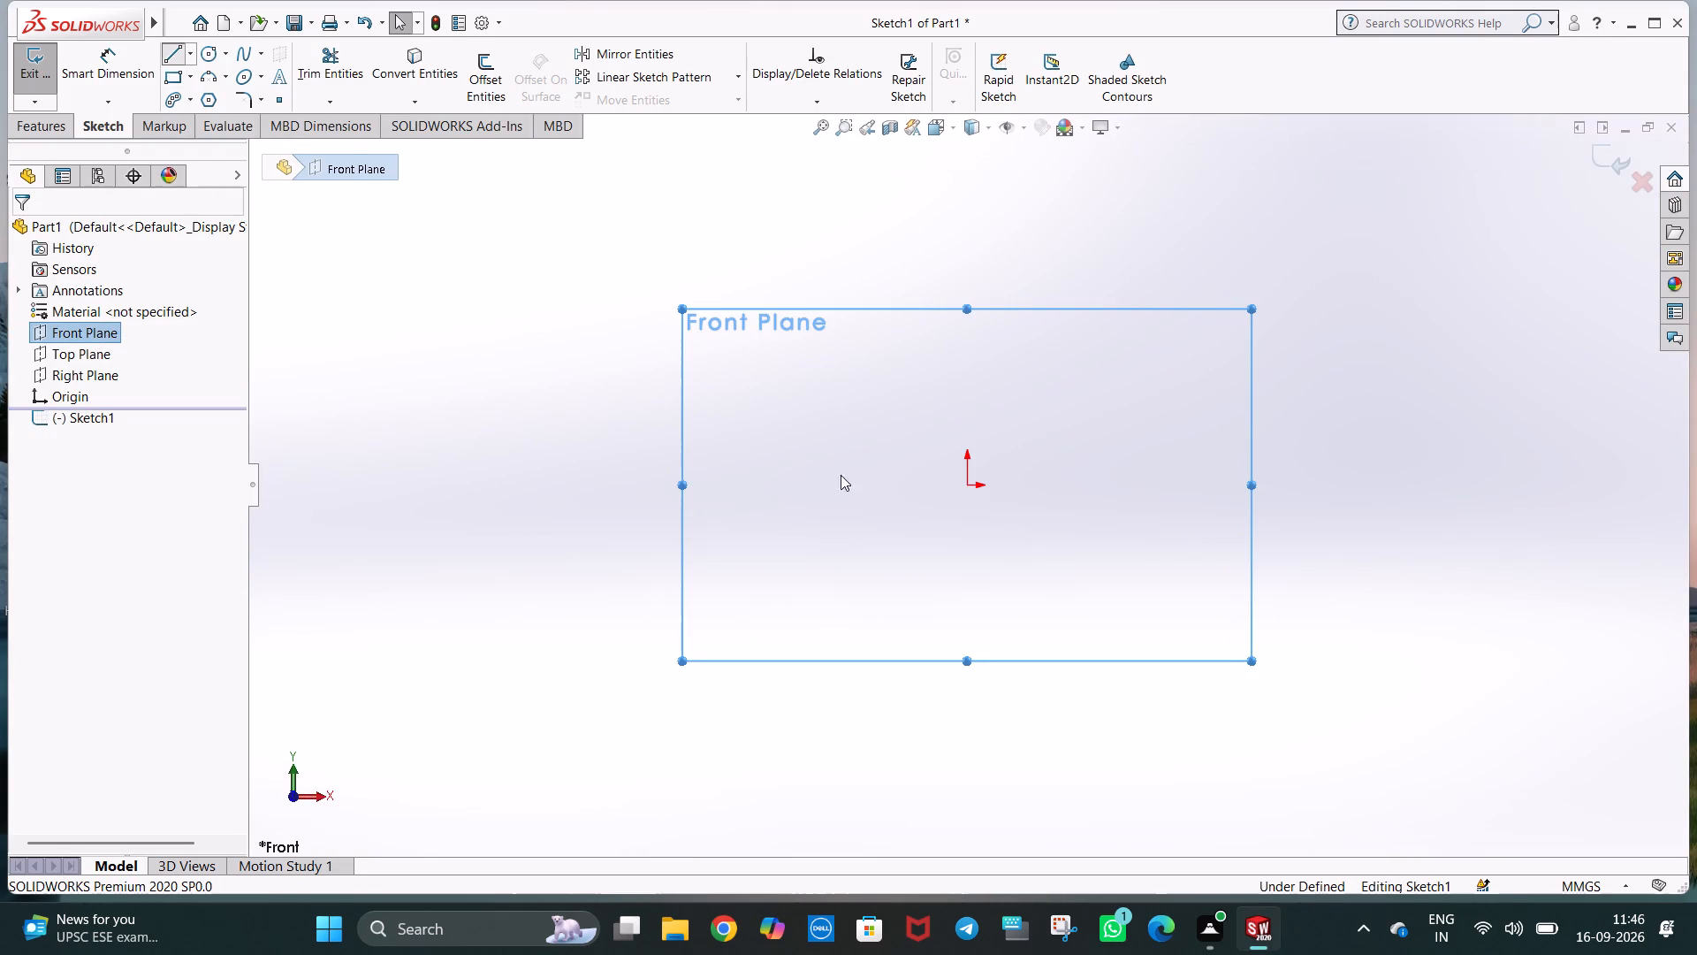
click(967, 485)
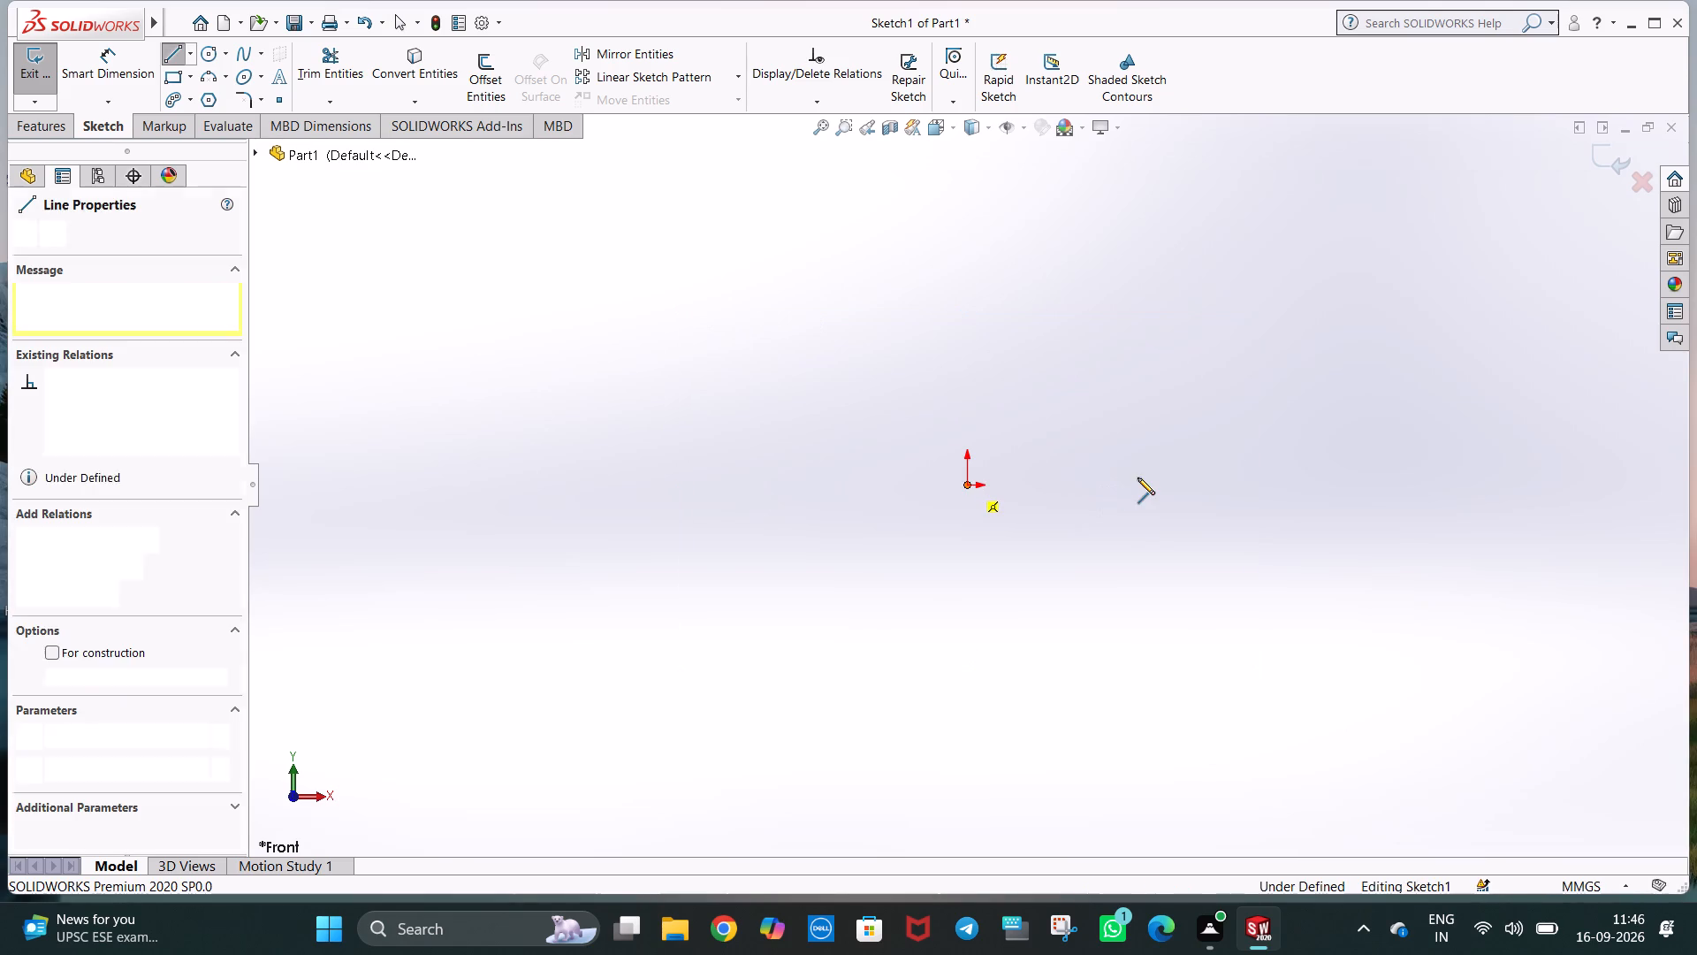
click(1110, 483)
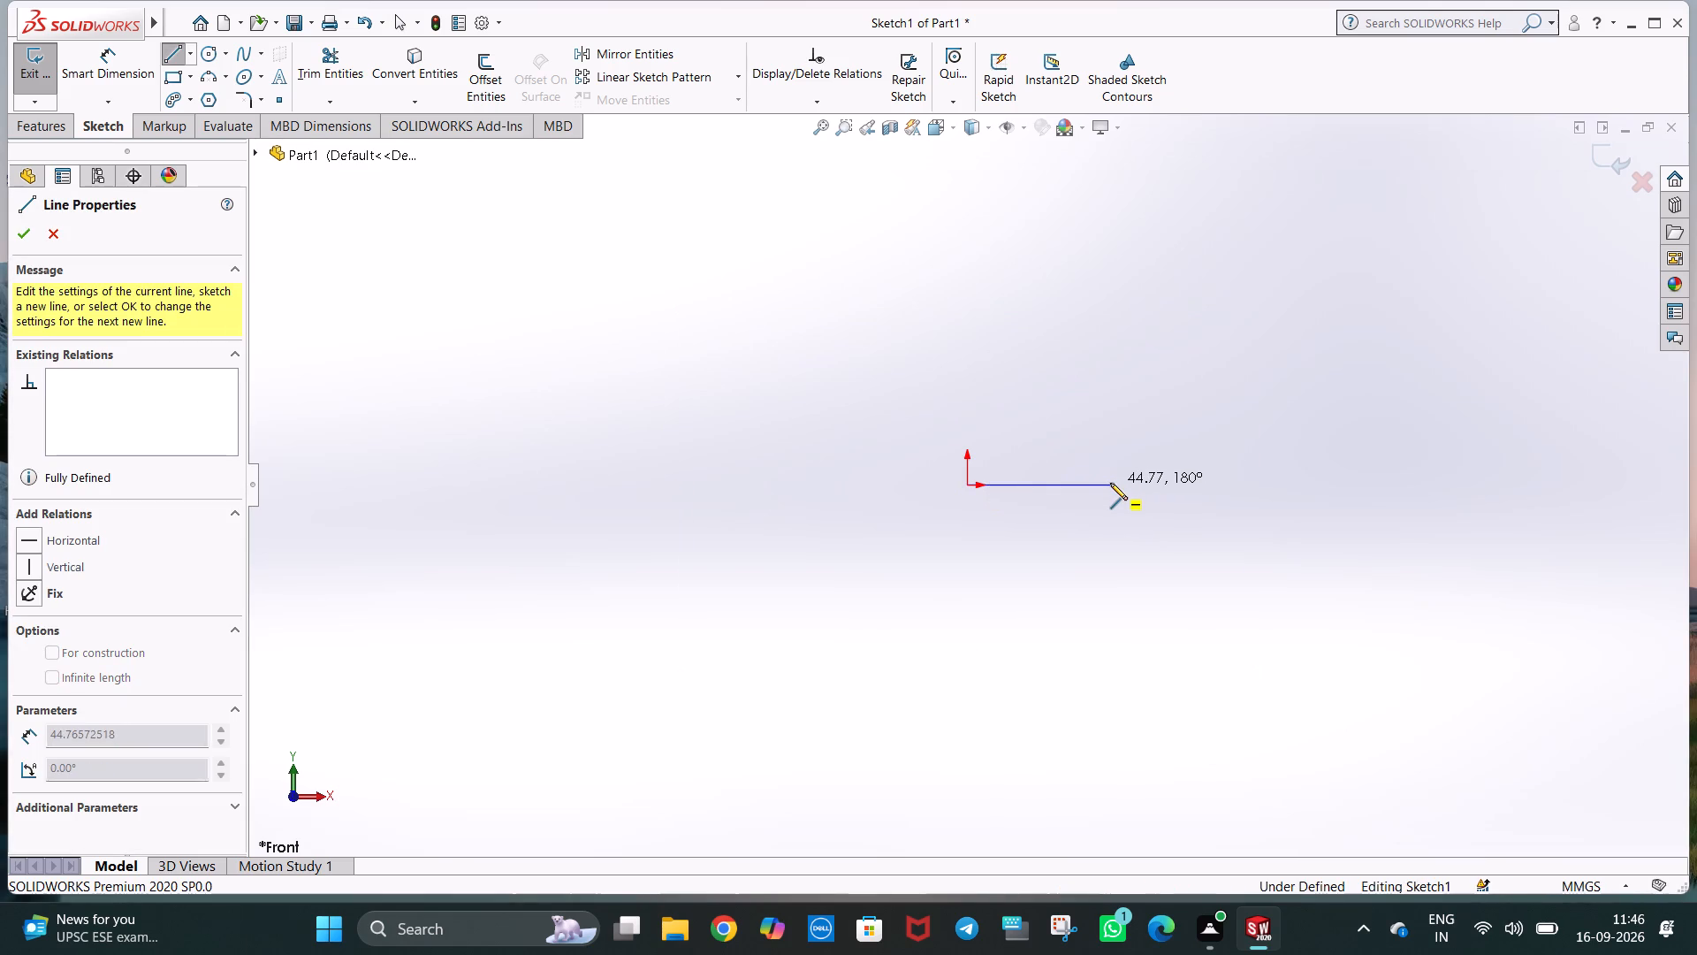
text(44)
key(Return)
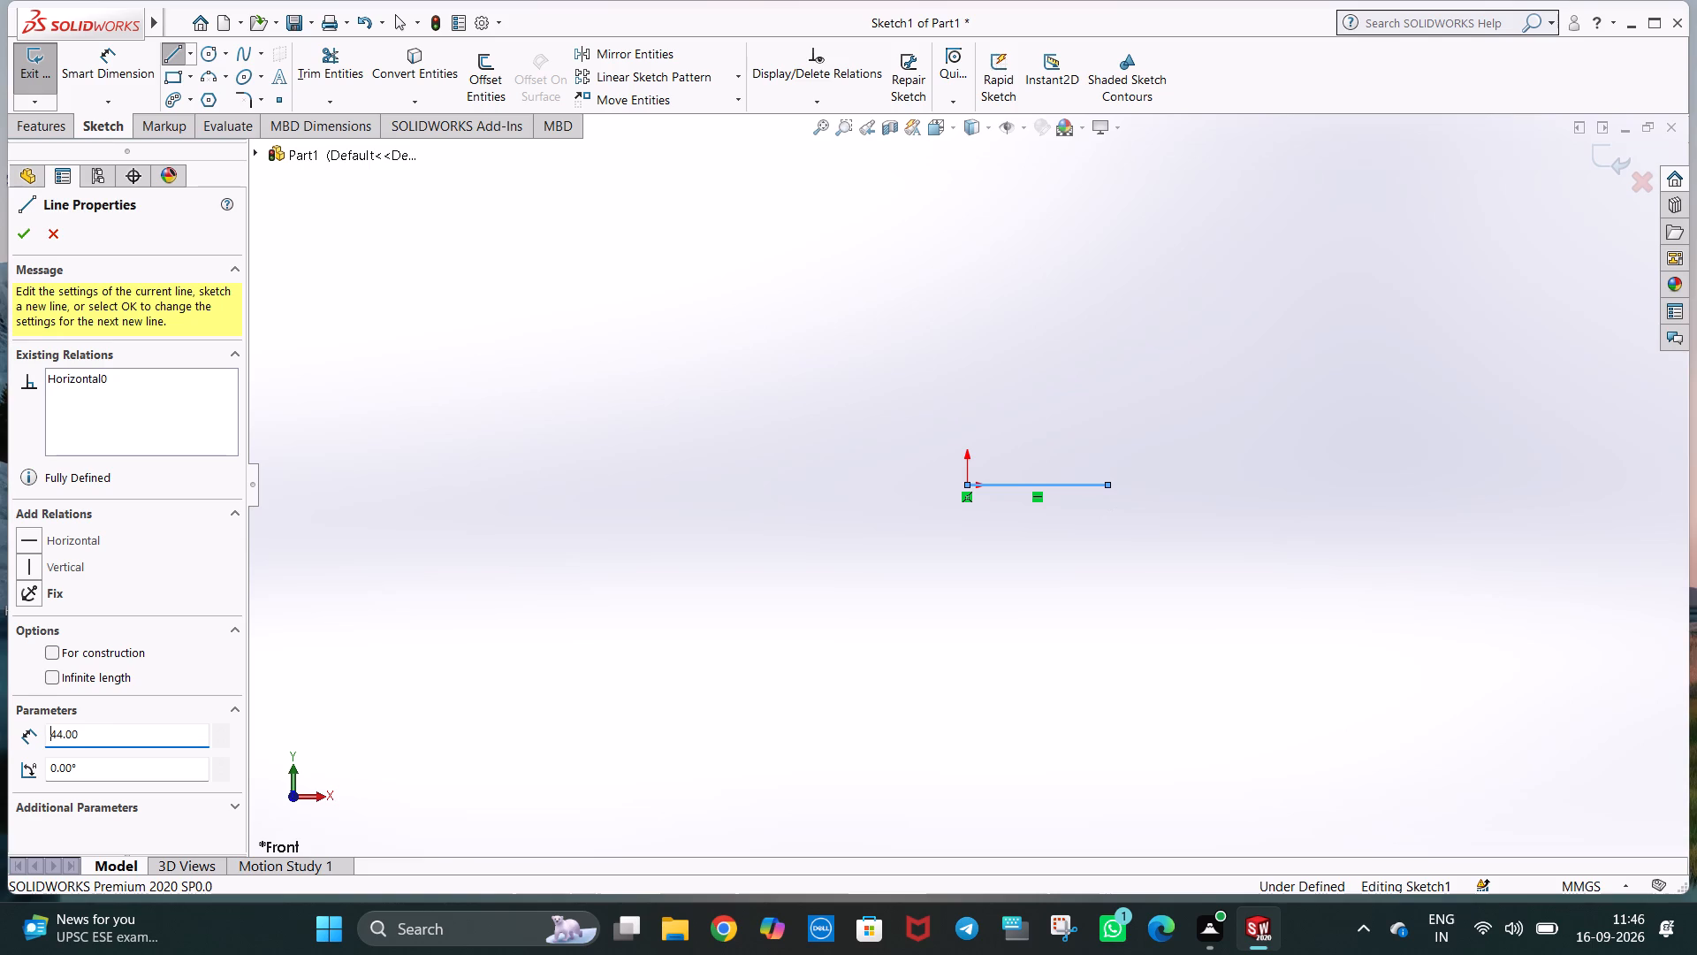
click(1113, 299)
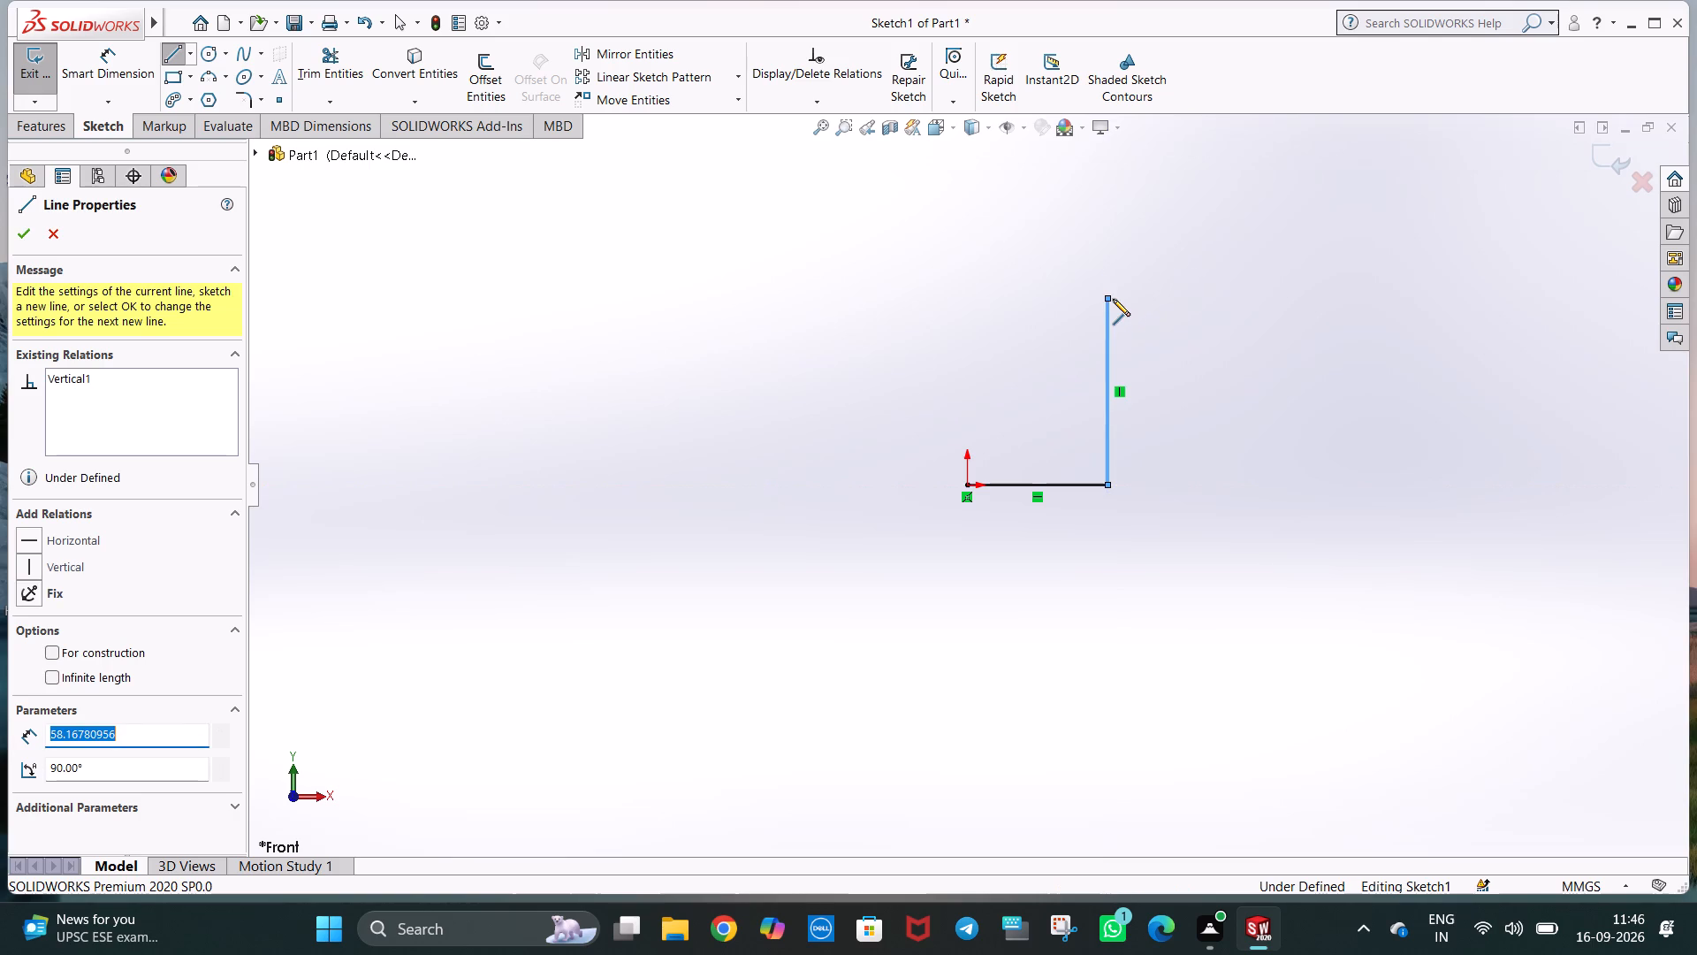
text(55.25)
key(Return)
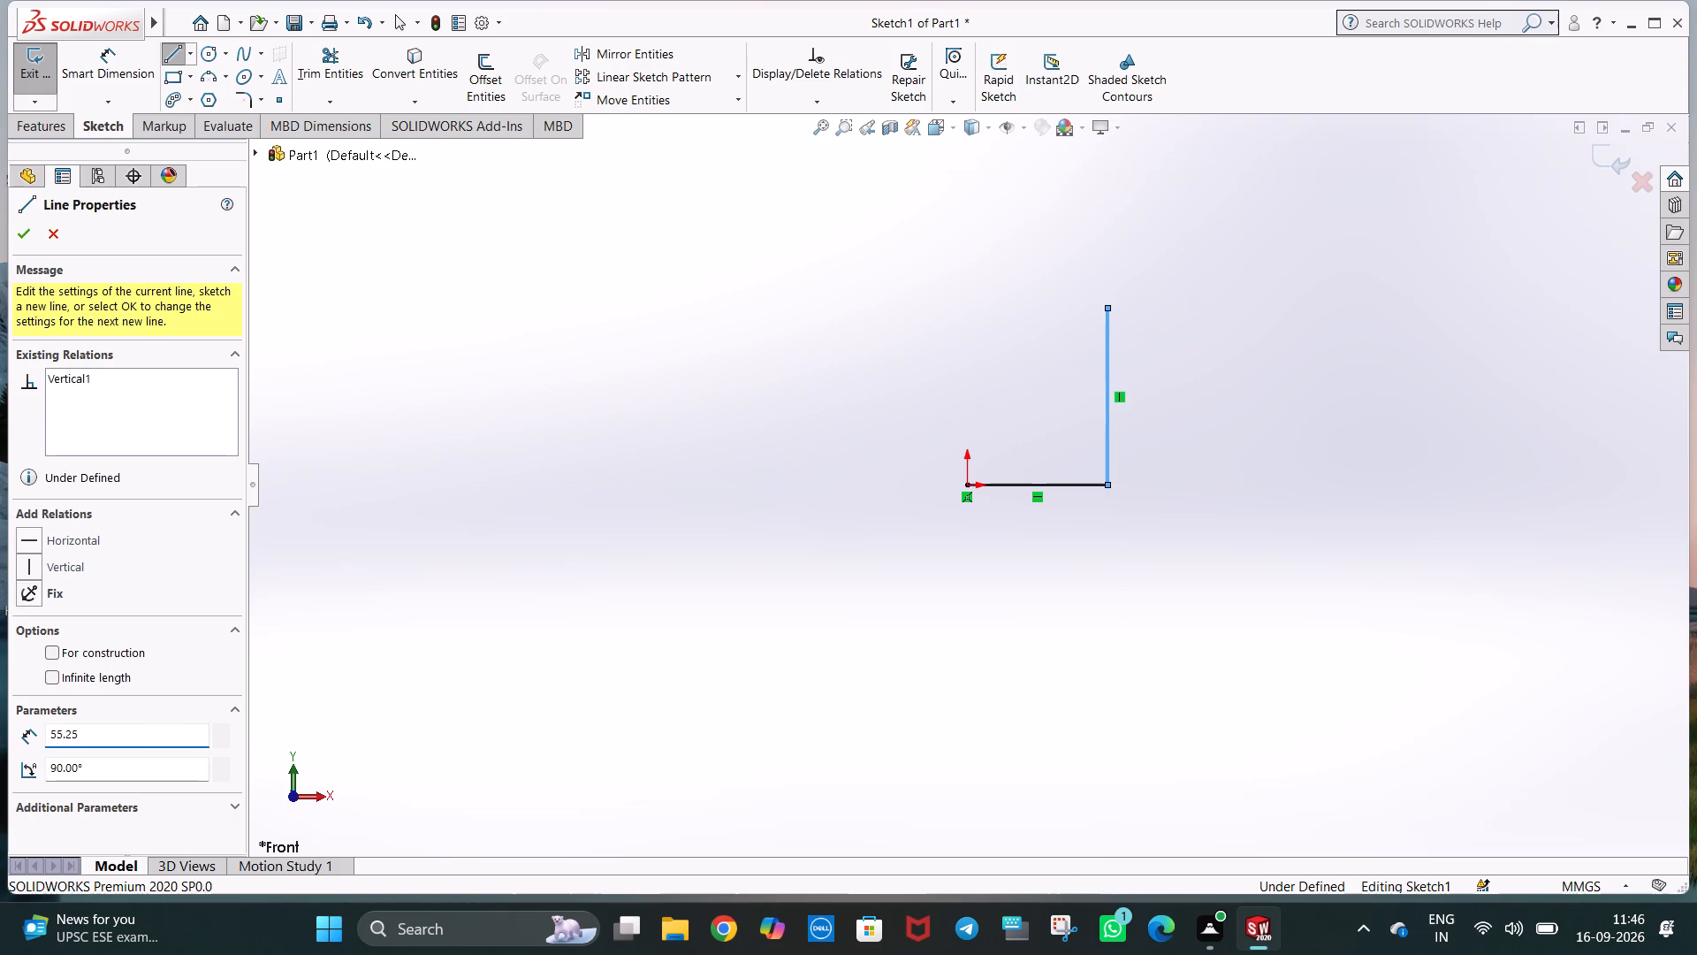
click(963, 307)
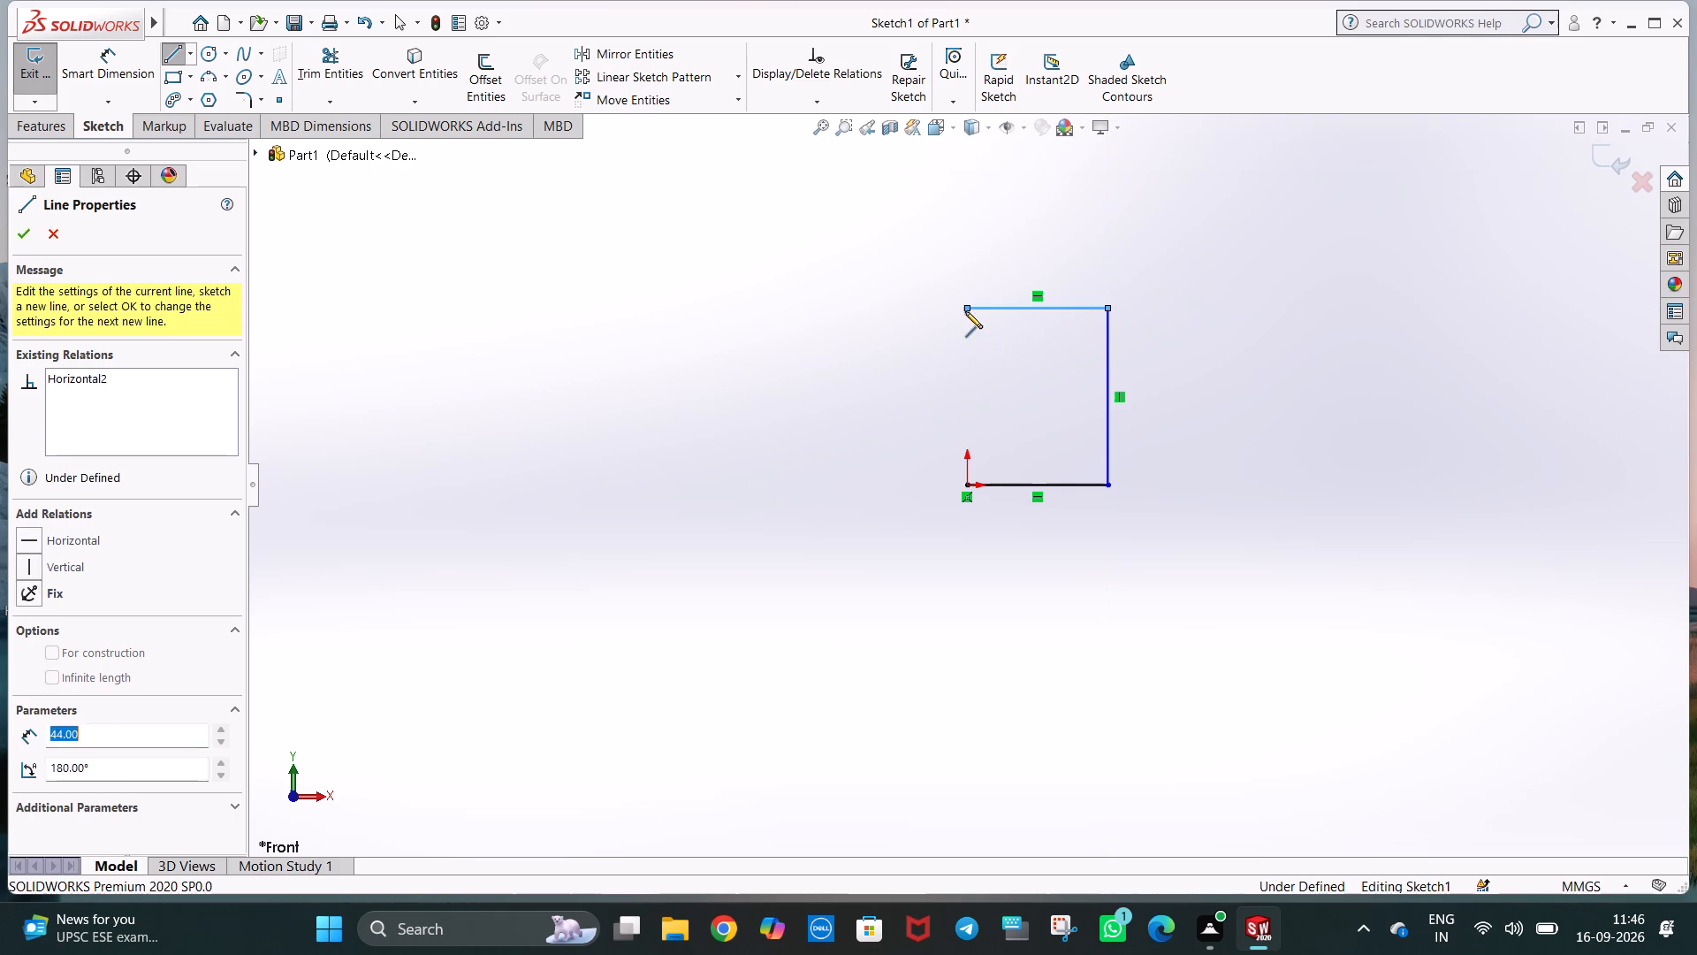
click(964, 487)
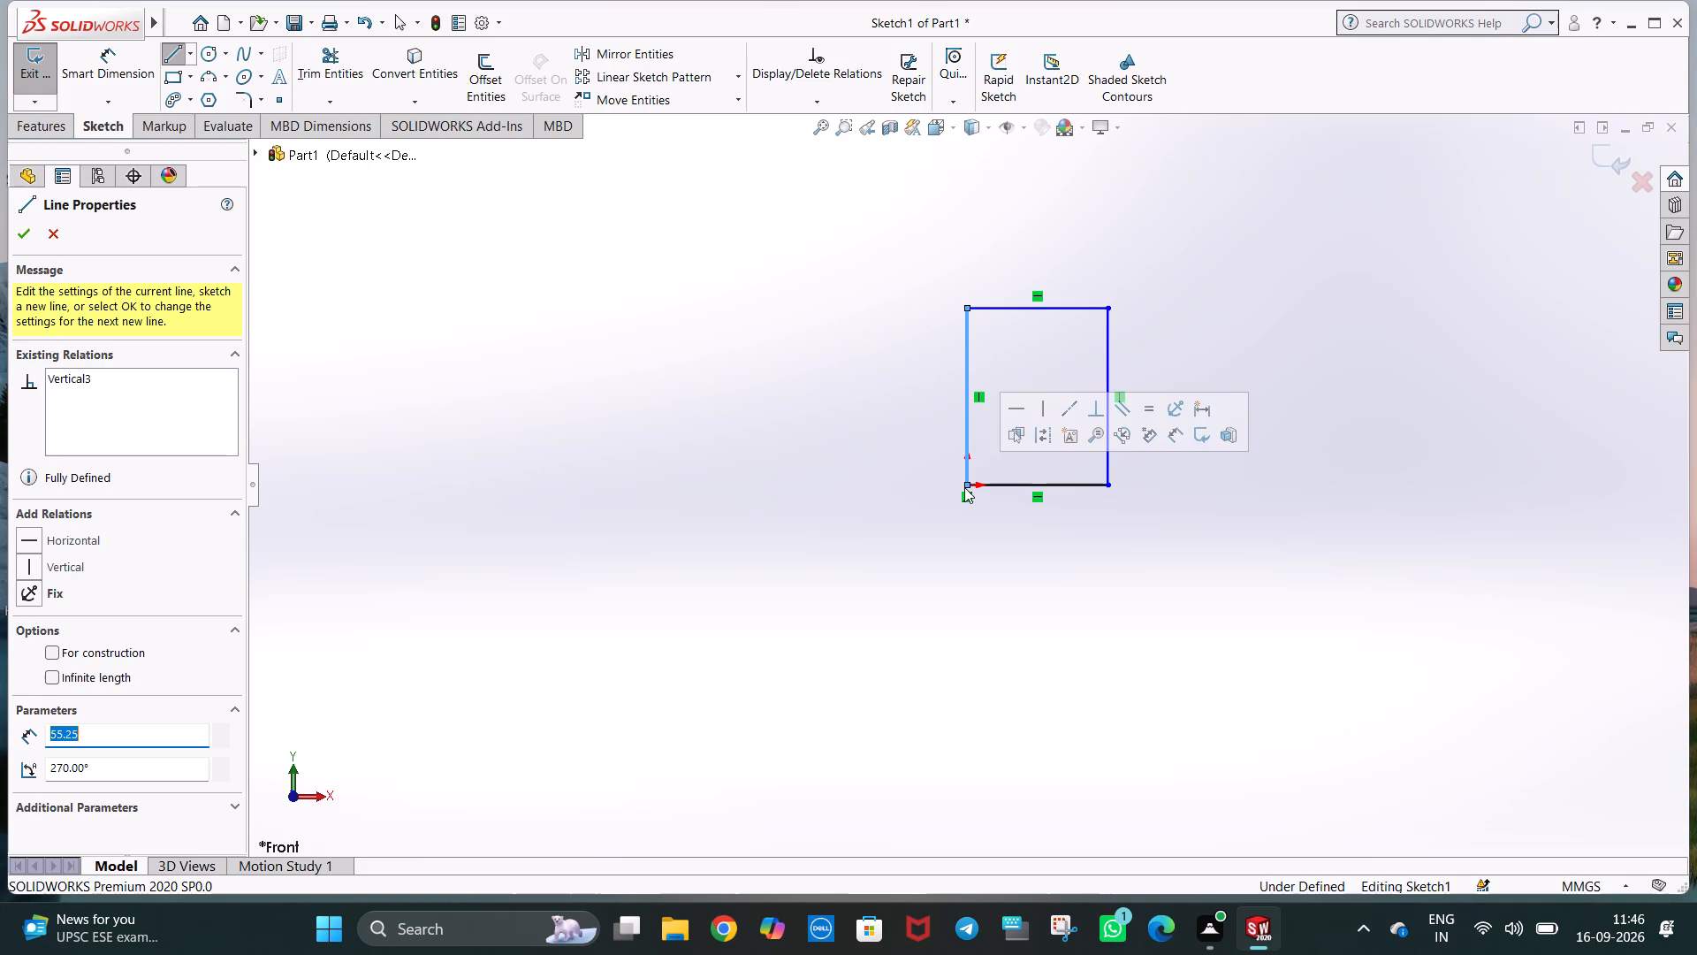
key(Escape)
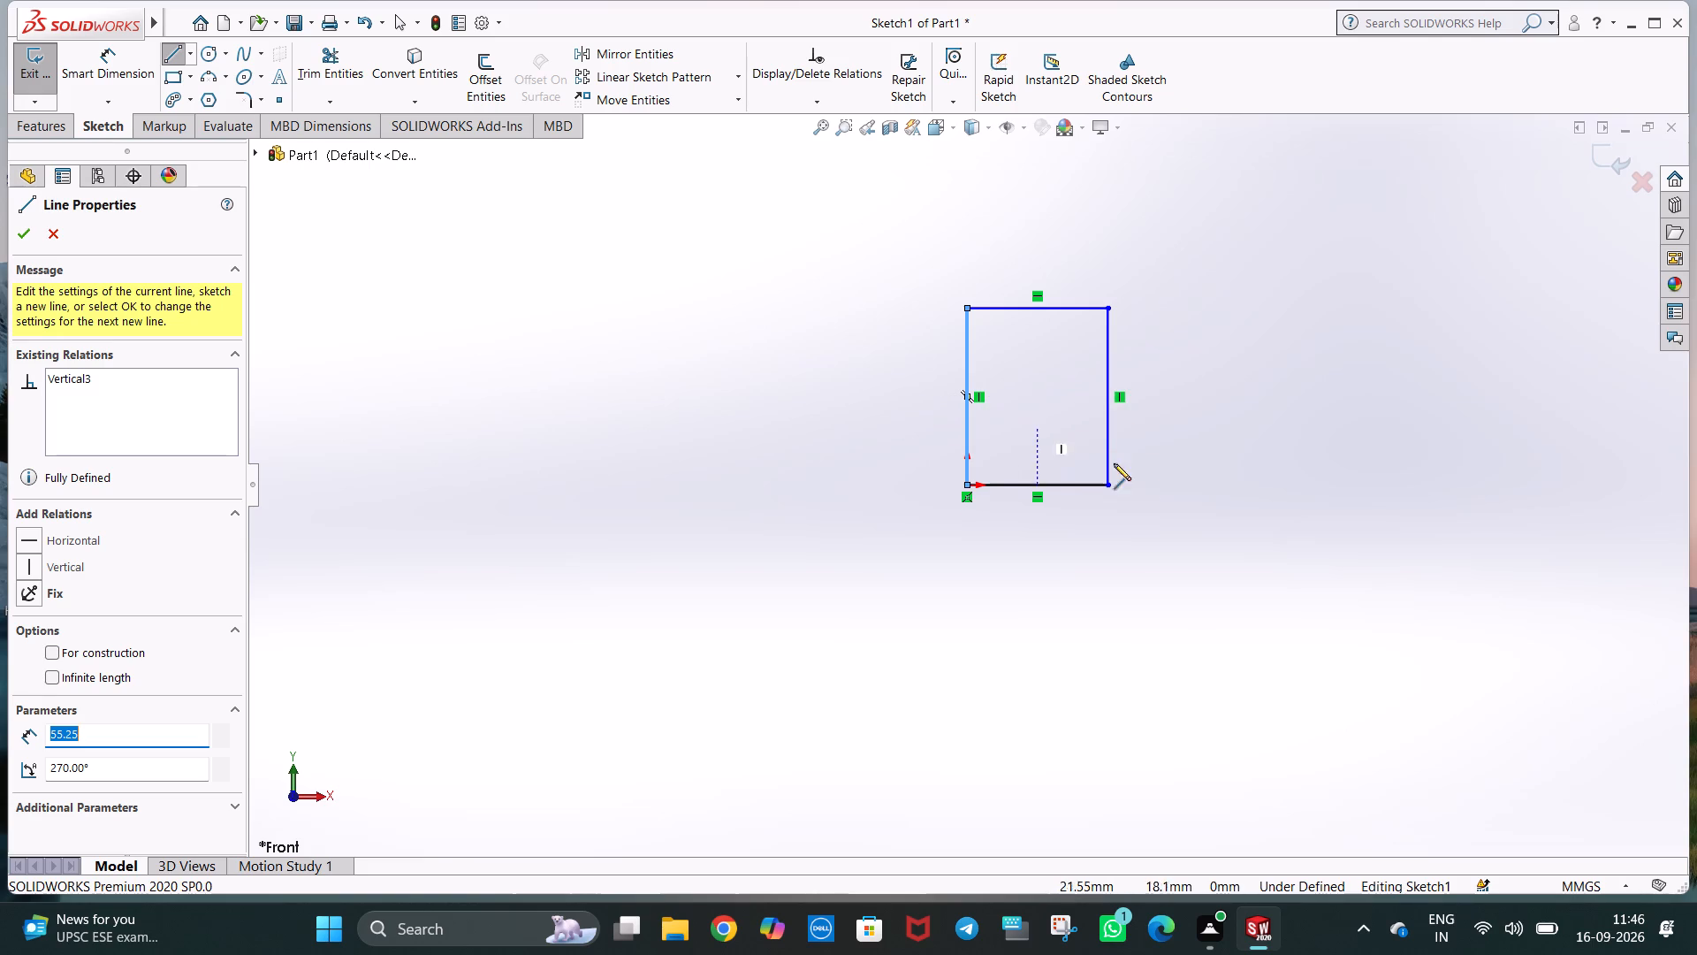
key(Escape)
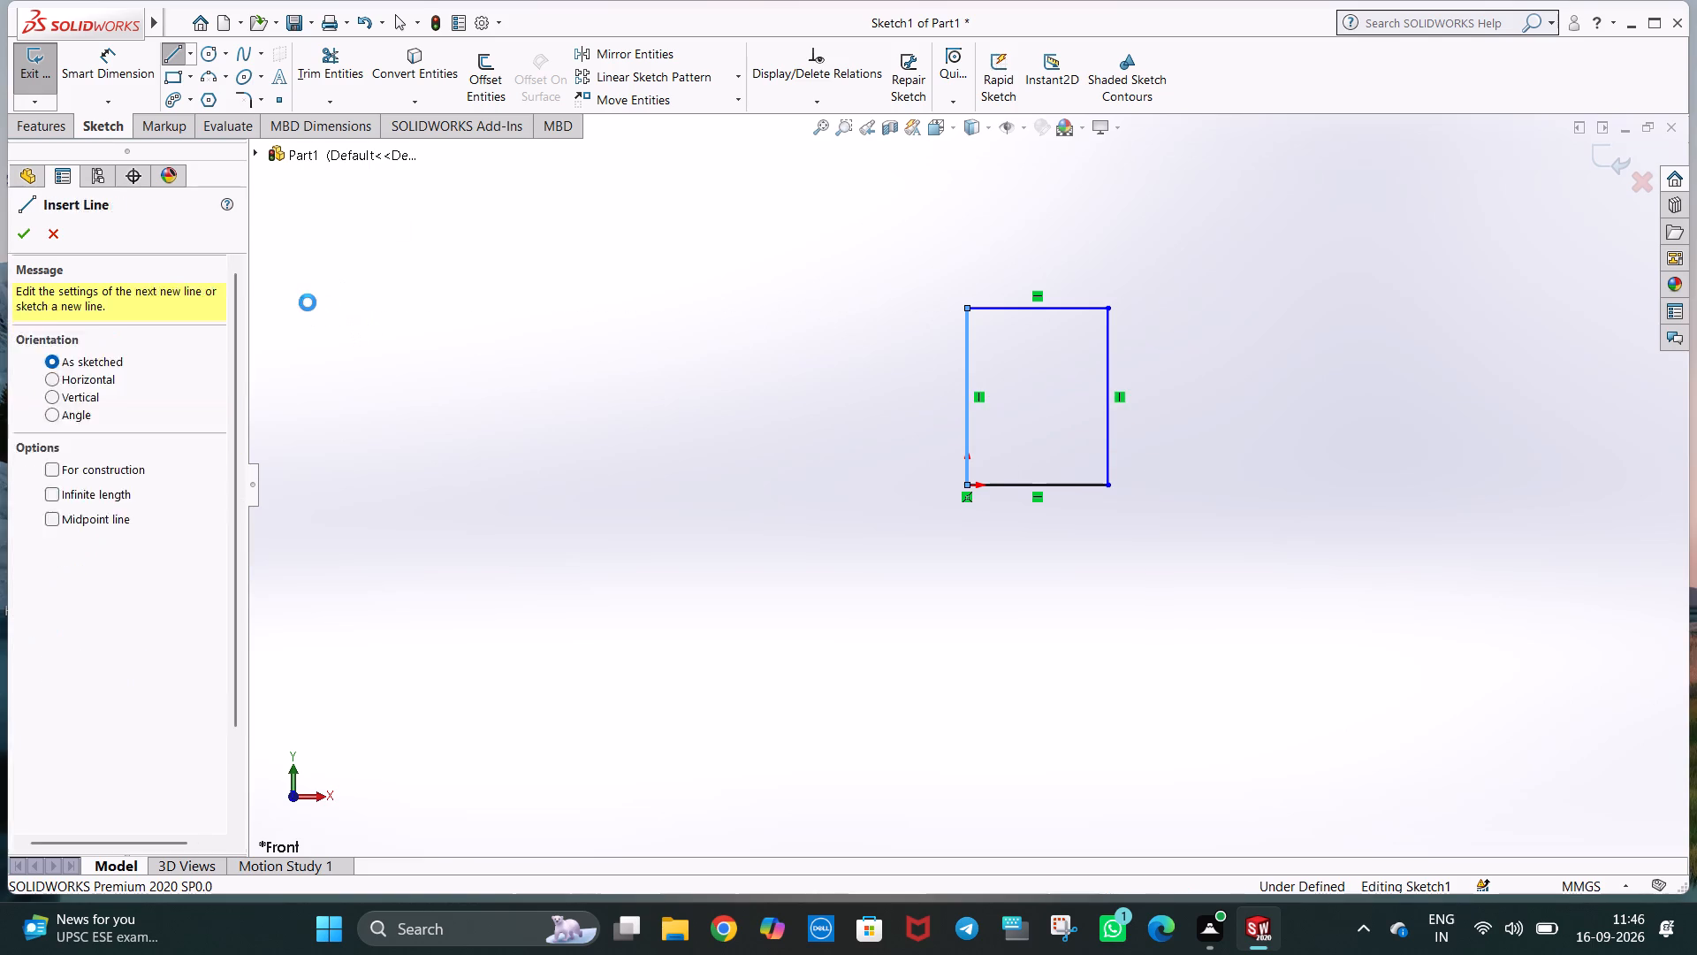
Draw a 32 mm horizontal line extending outward from the rectangle's lower right corner.
click(172, 50)
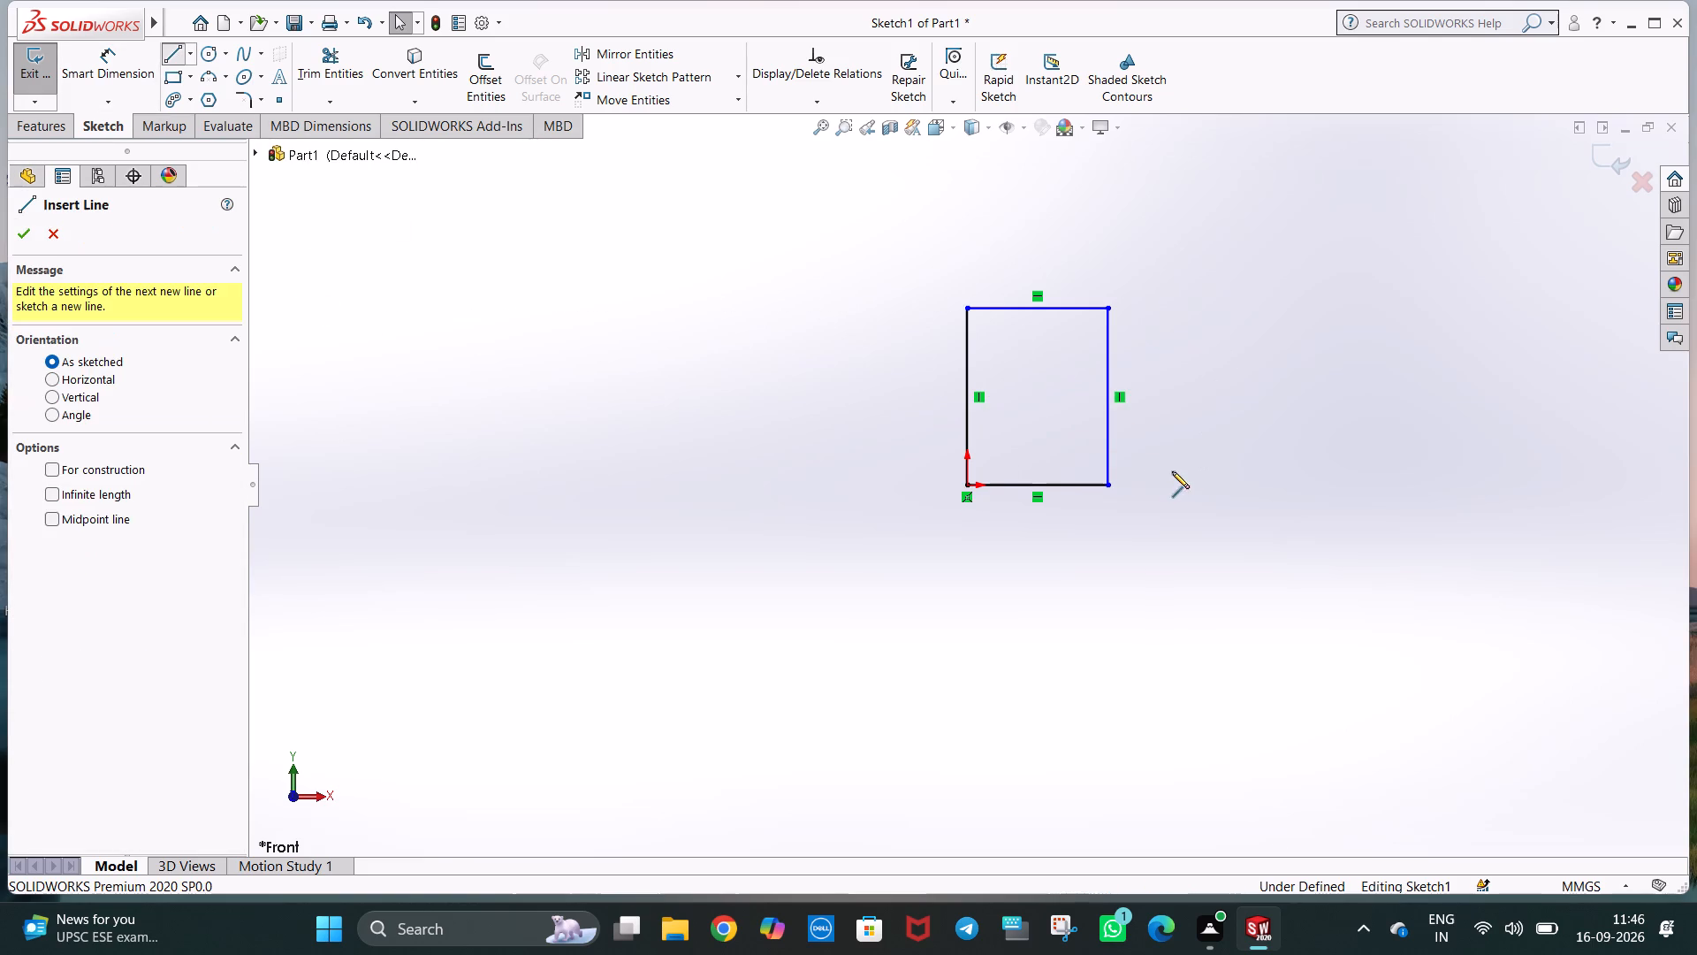
click(1108, 485)
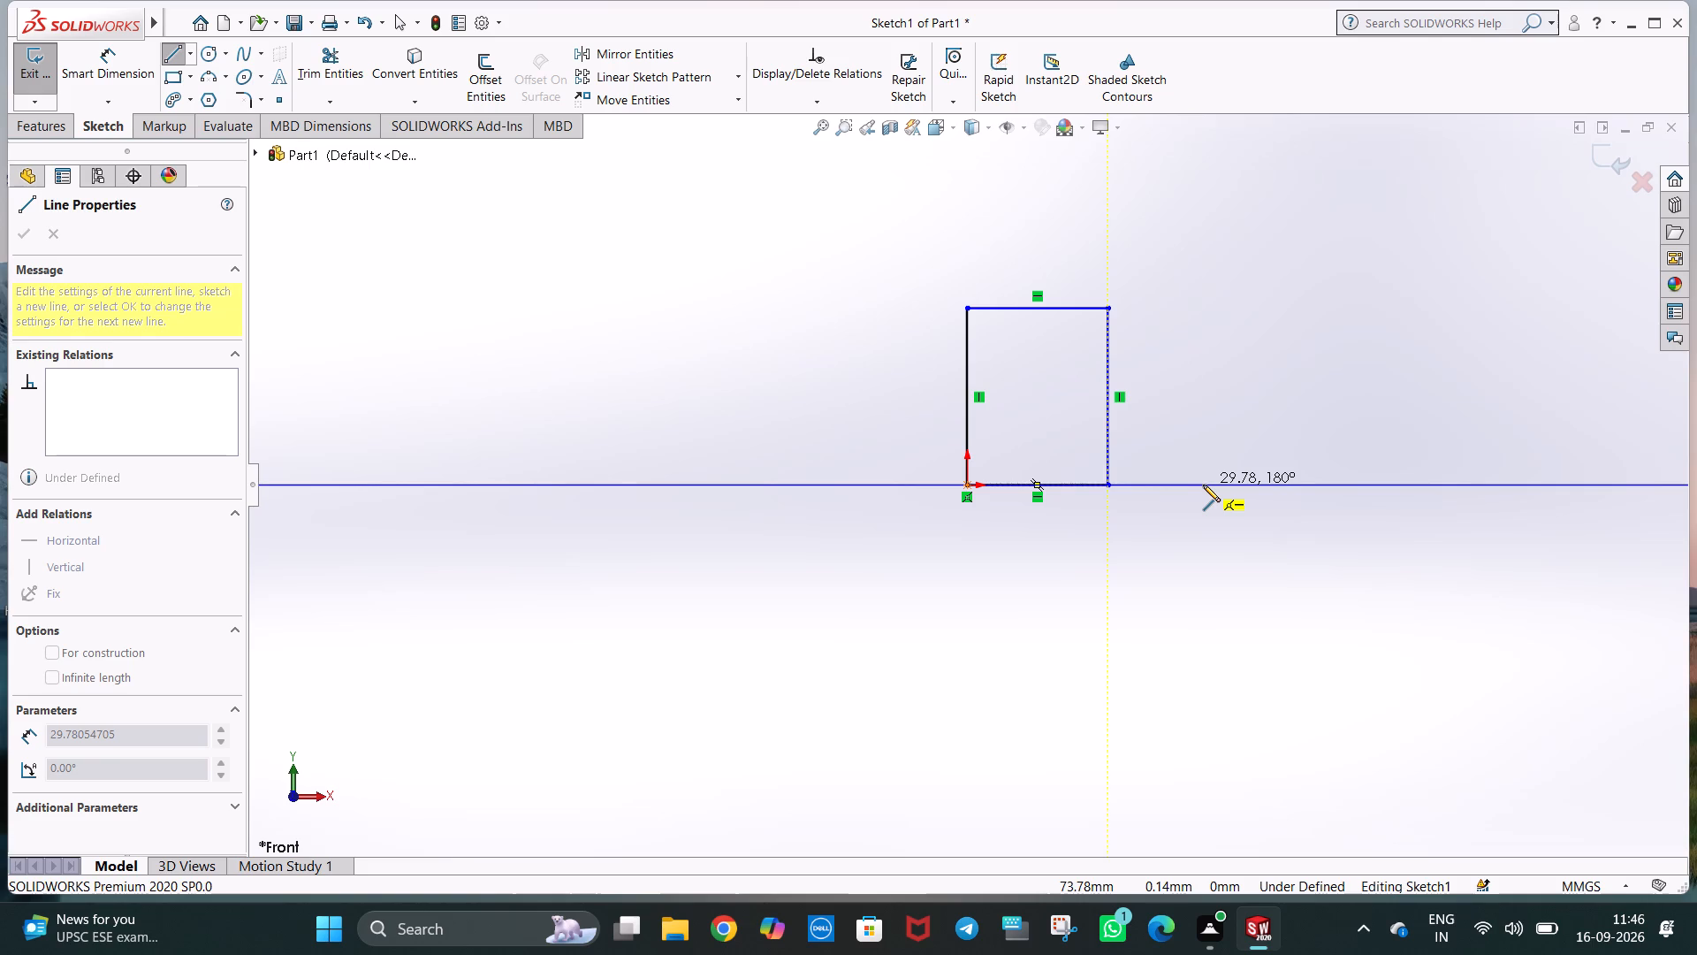
click(1203, 484)
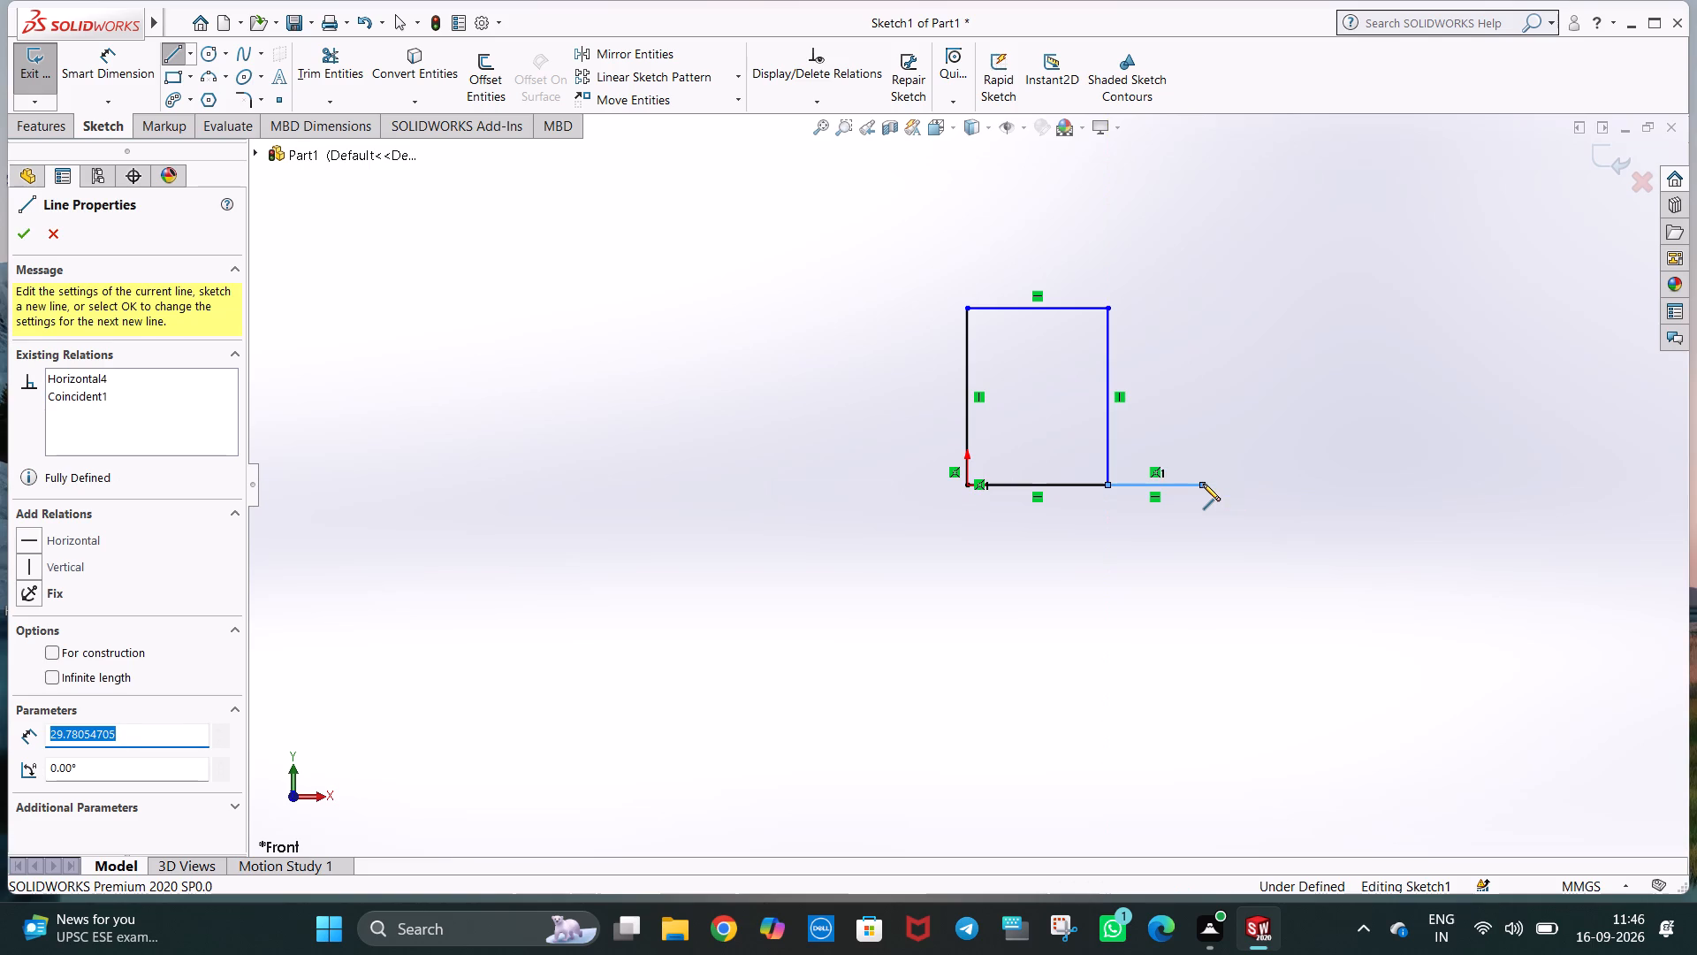
text(32)
key(Return)
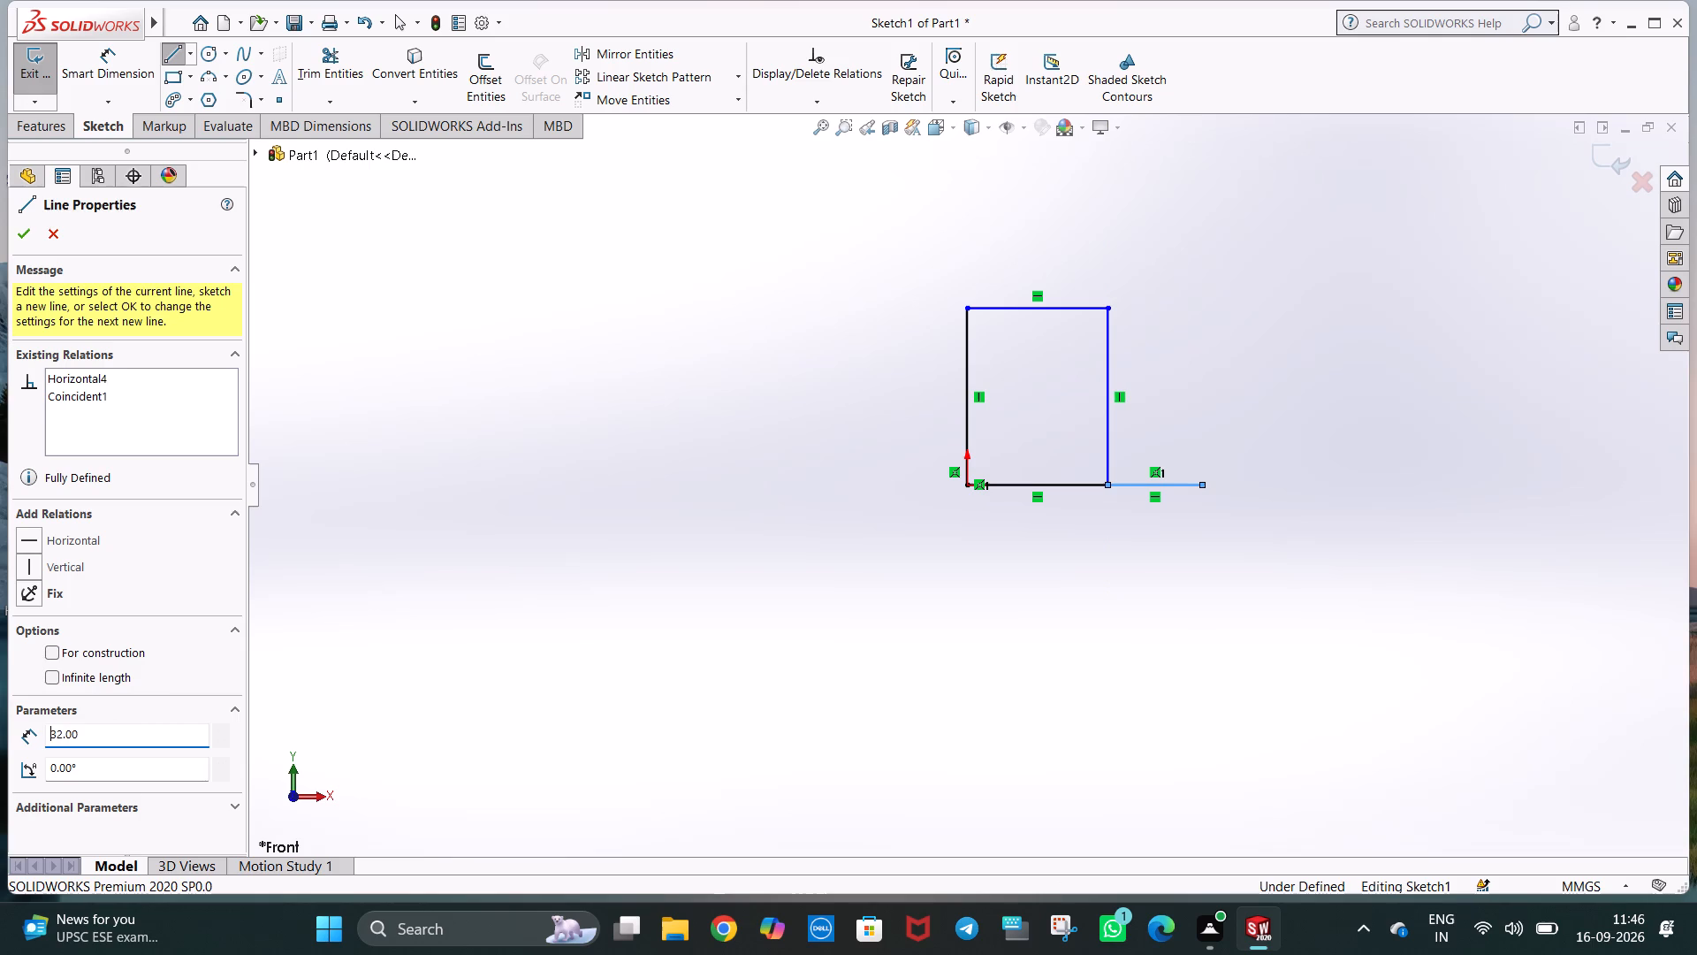
key(Escape)
click(750, 448)
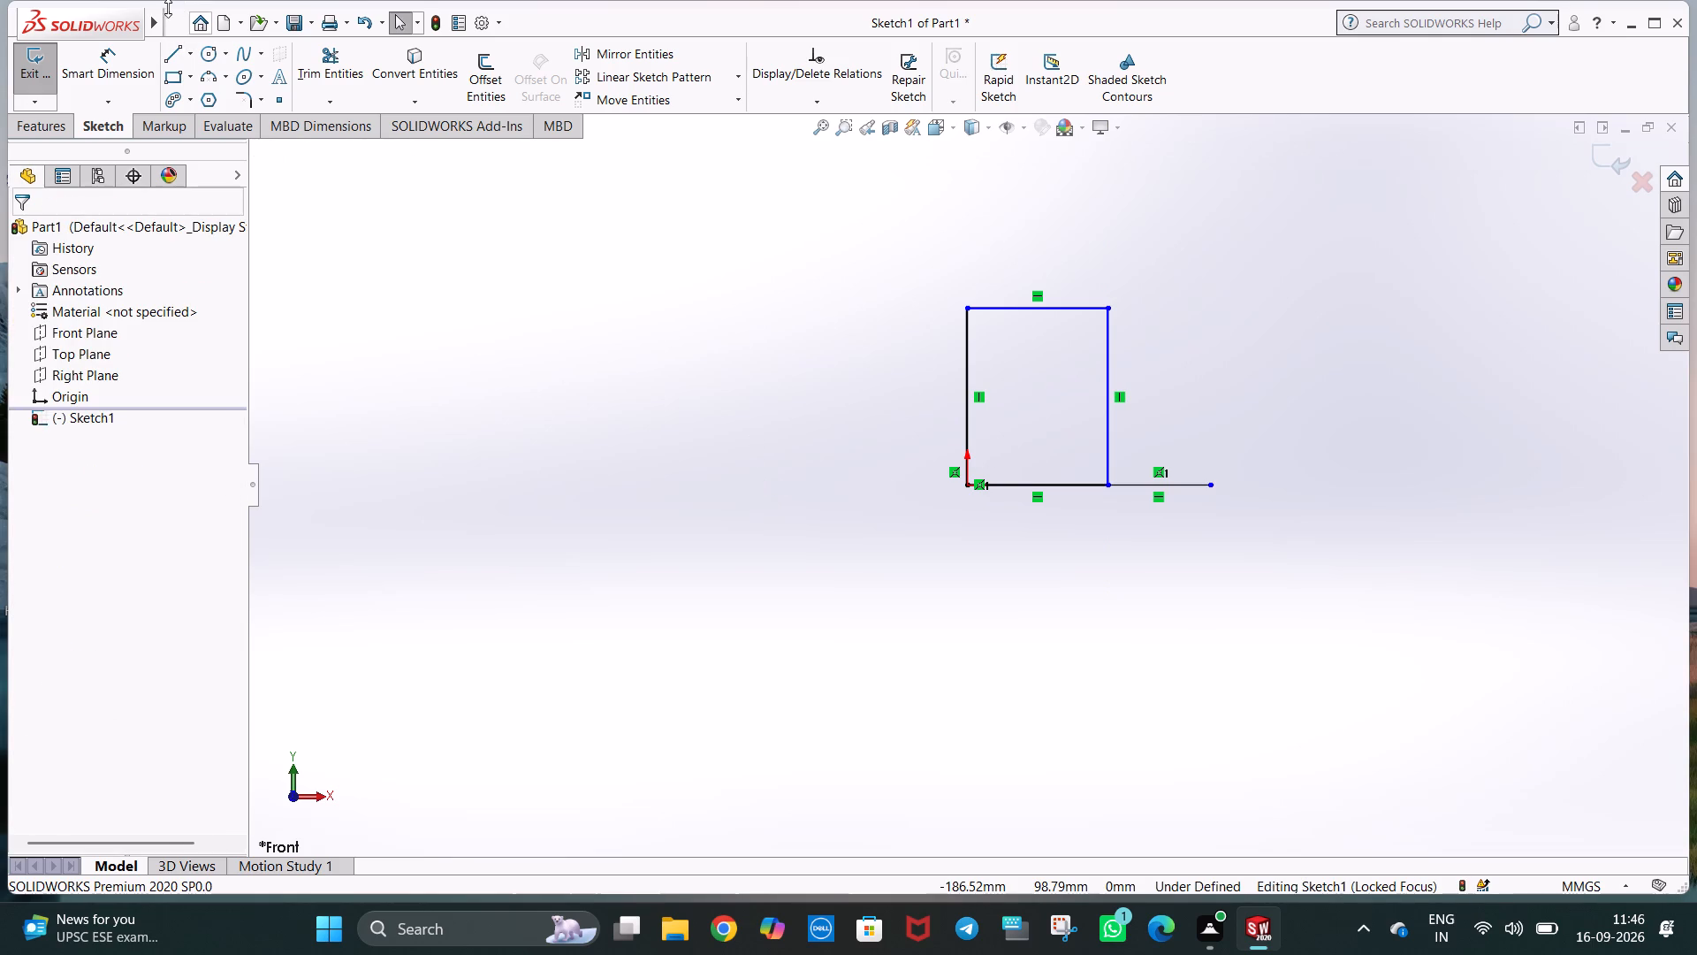
Dimension the horizontal distance from the origin to the extension line's free end as 70.5 mm.
click(119, 50)
click(970, 487)
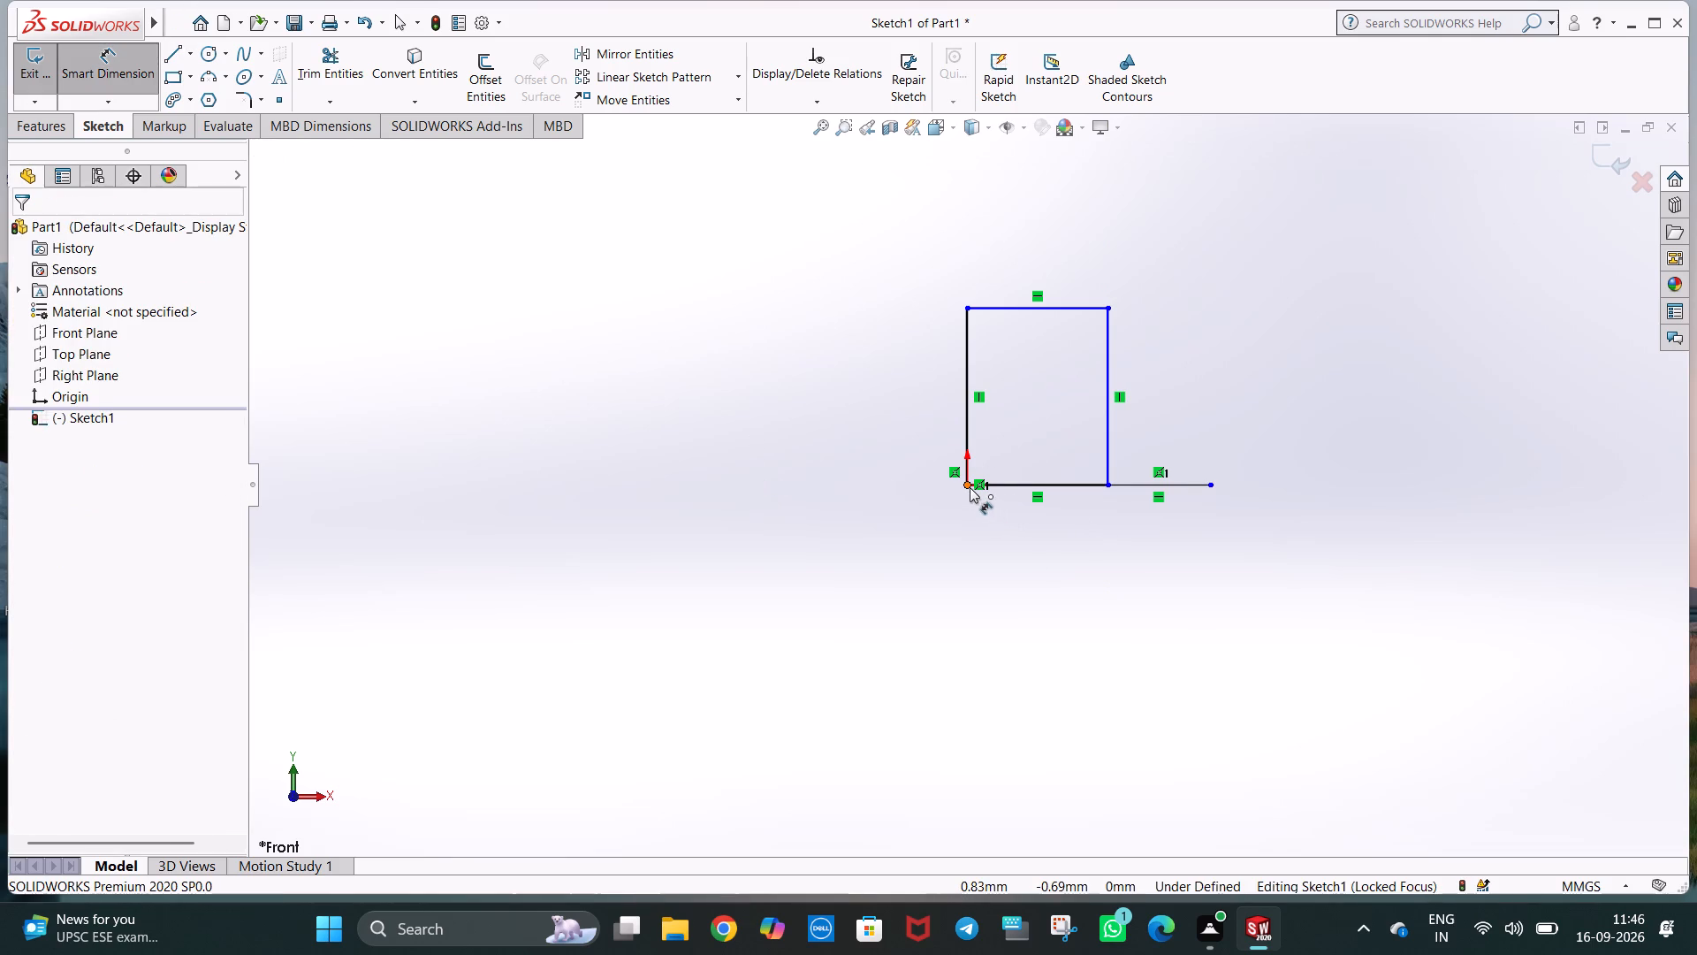
click(1212, 485)
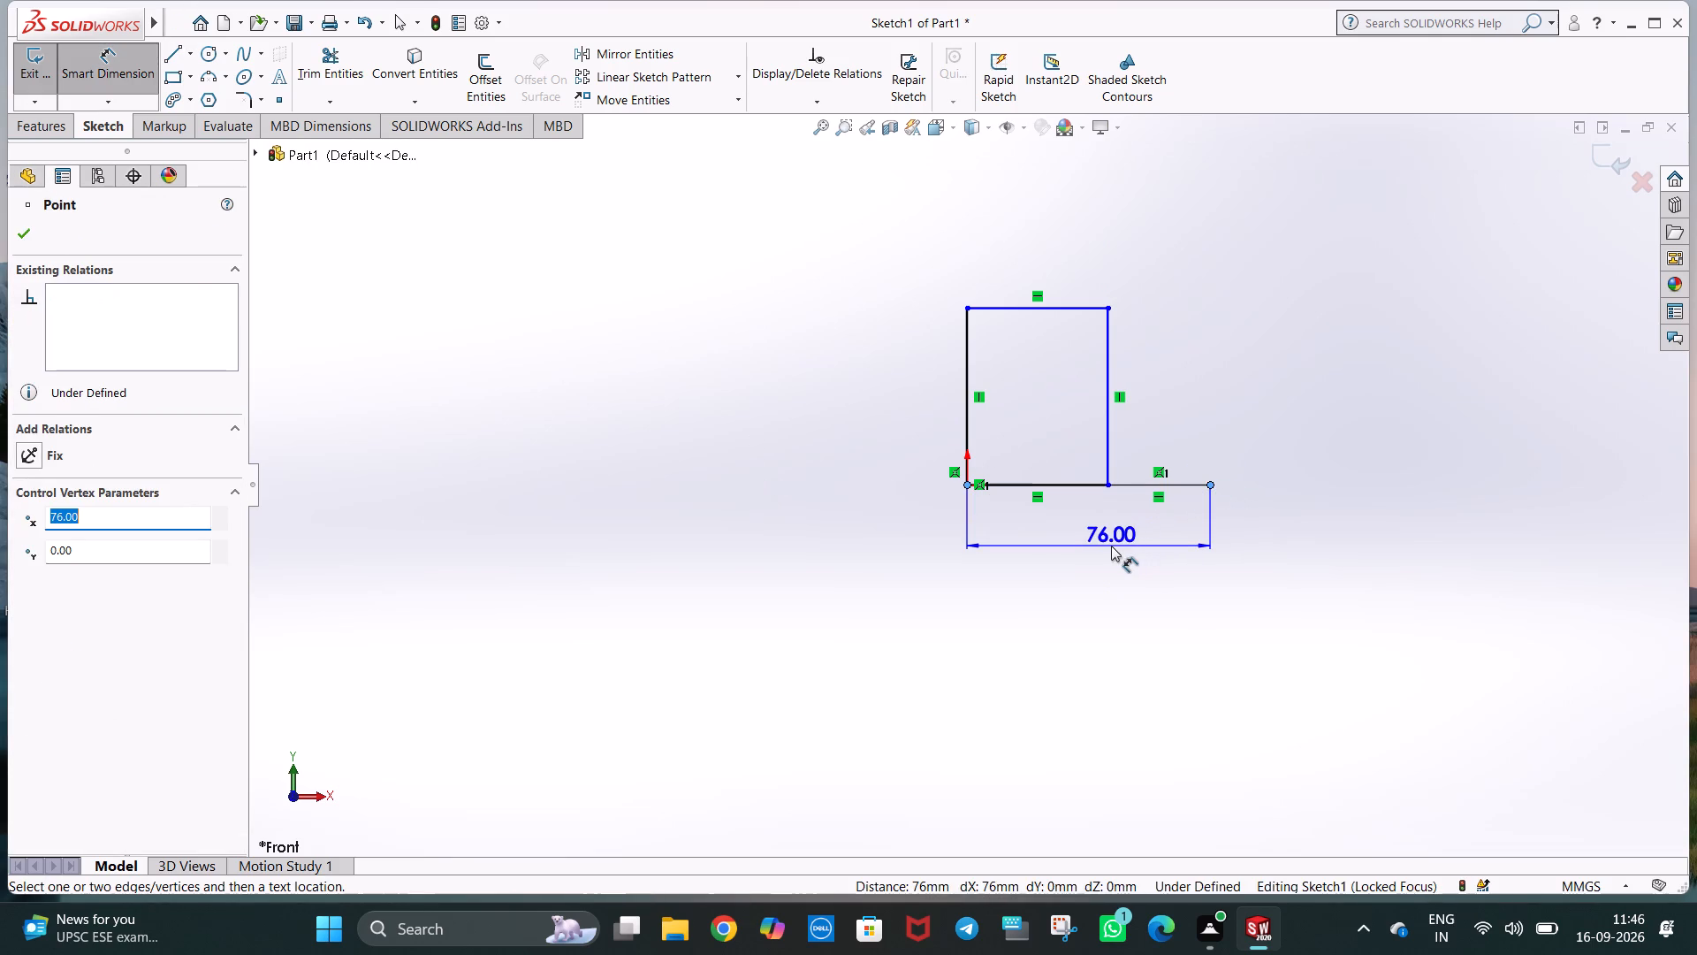
click(1111, 546)
text(70.5)
key(Return)
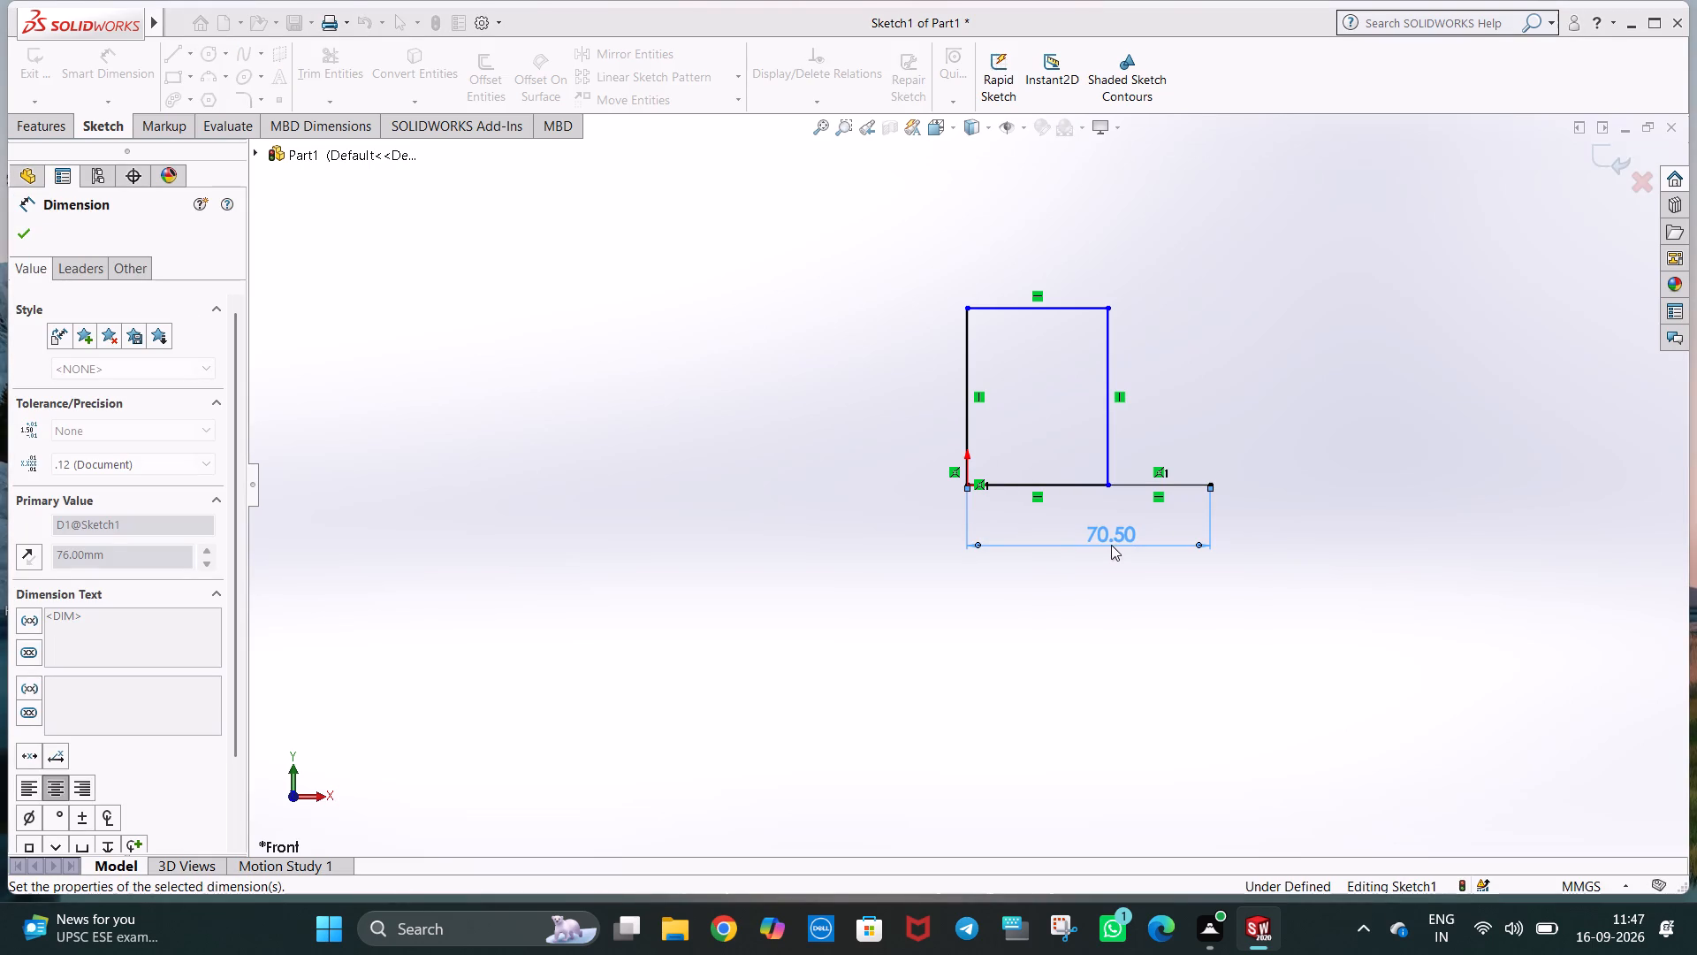
click(1084, 607)
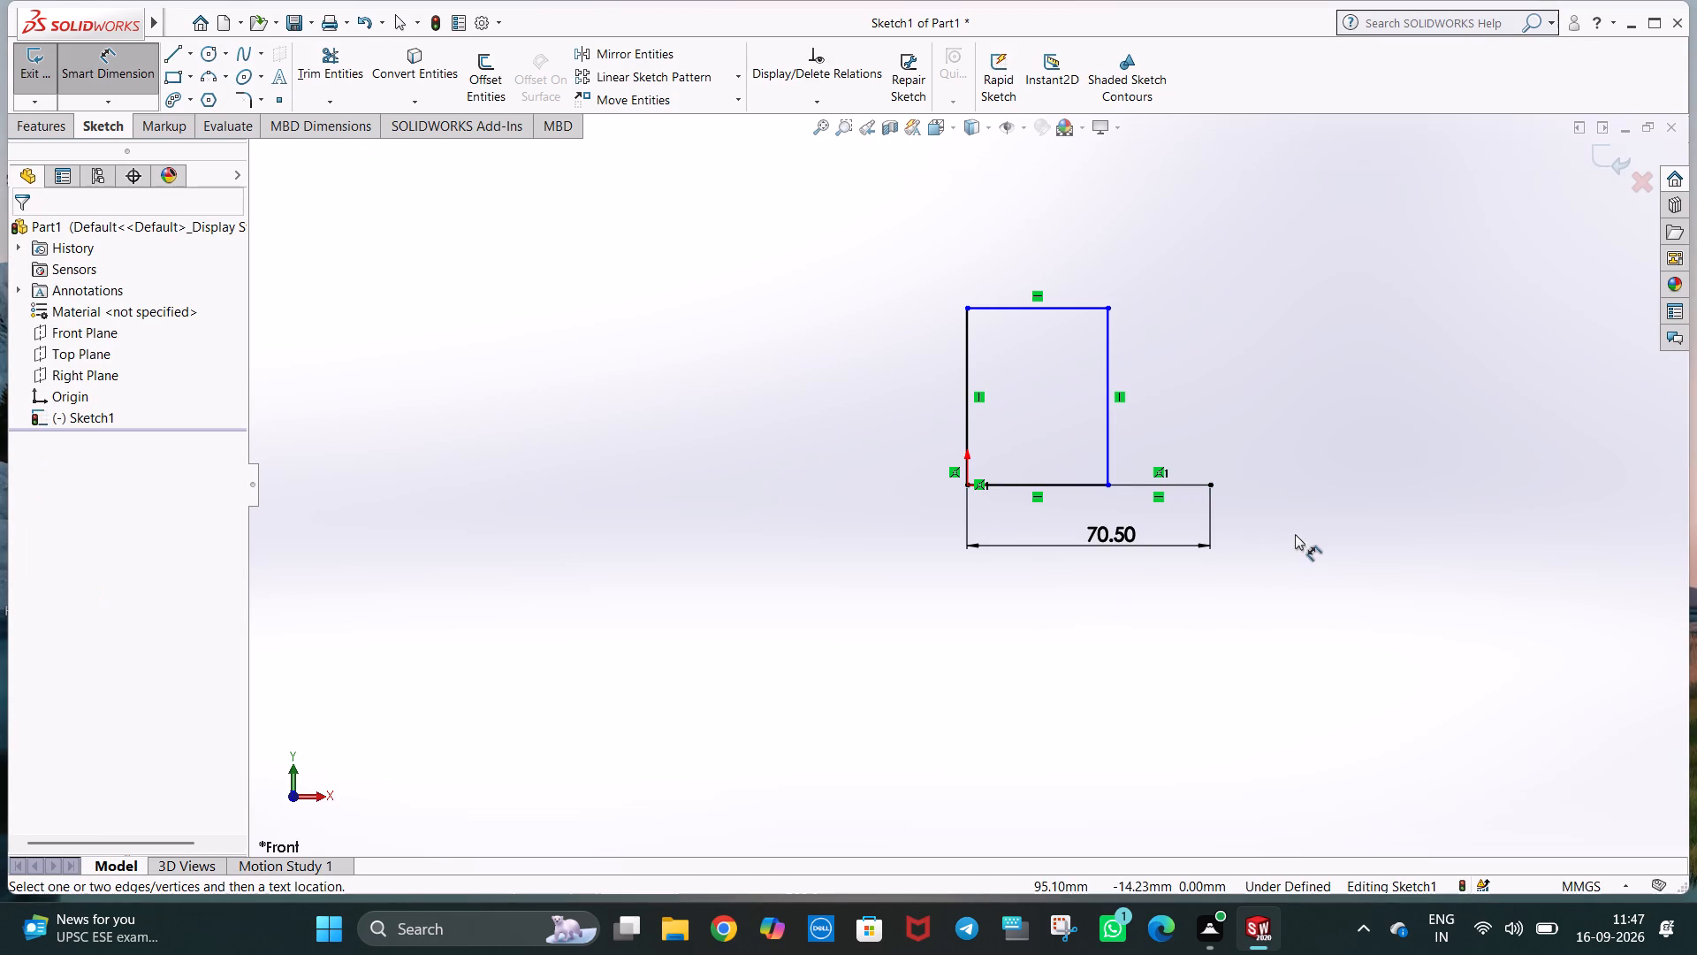
click(1295, 534)
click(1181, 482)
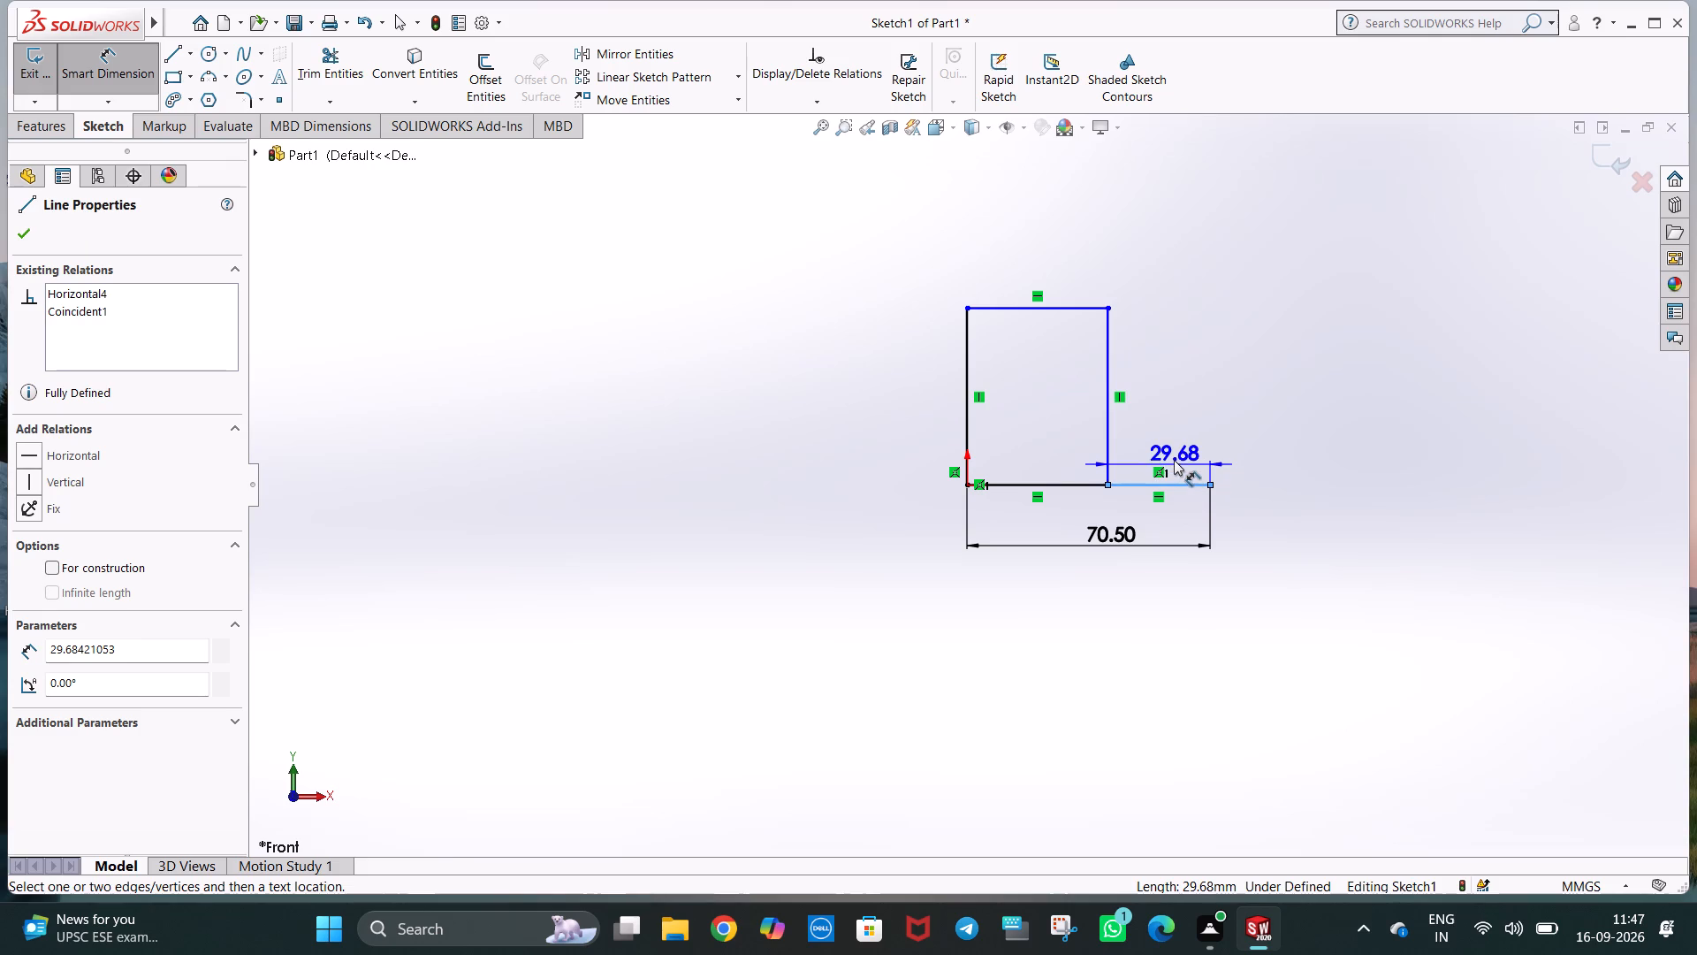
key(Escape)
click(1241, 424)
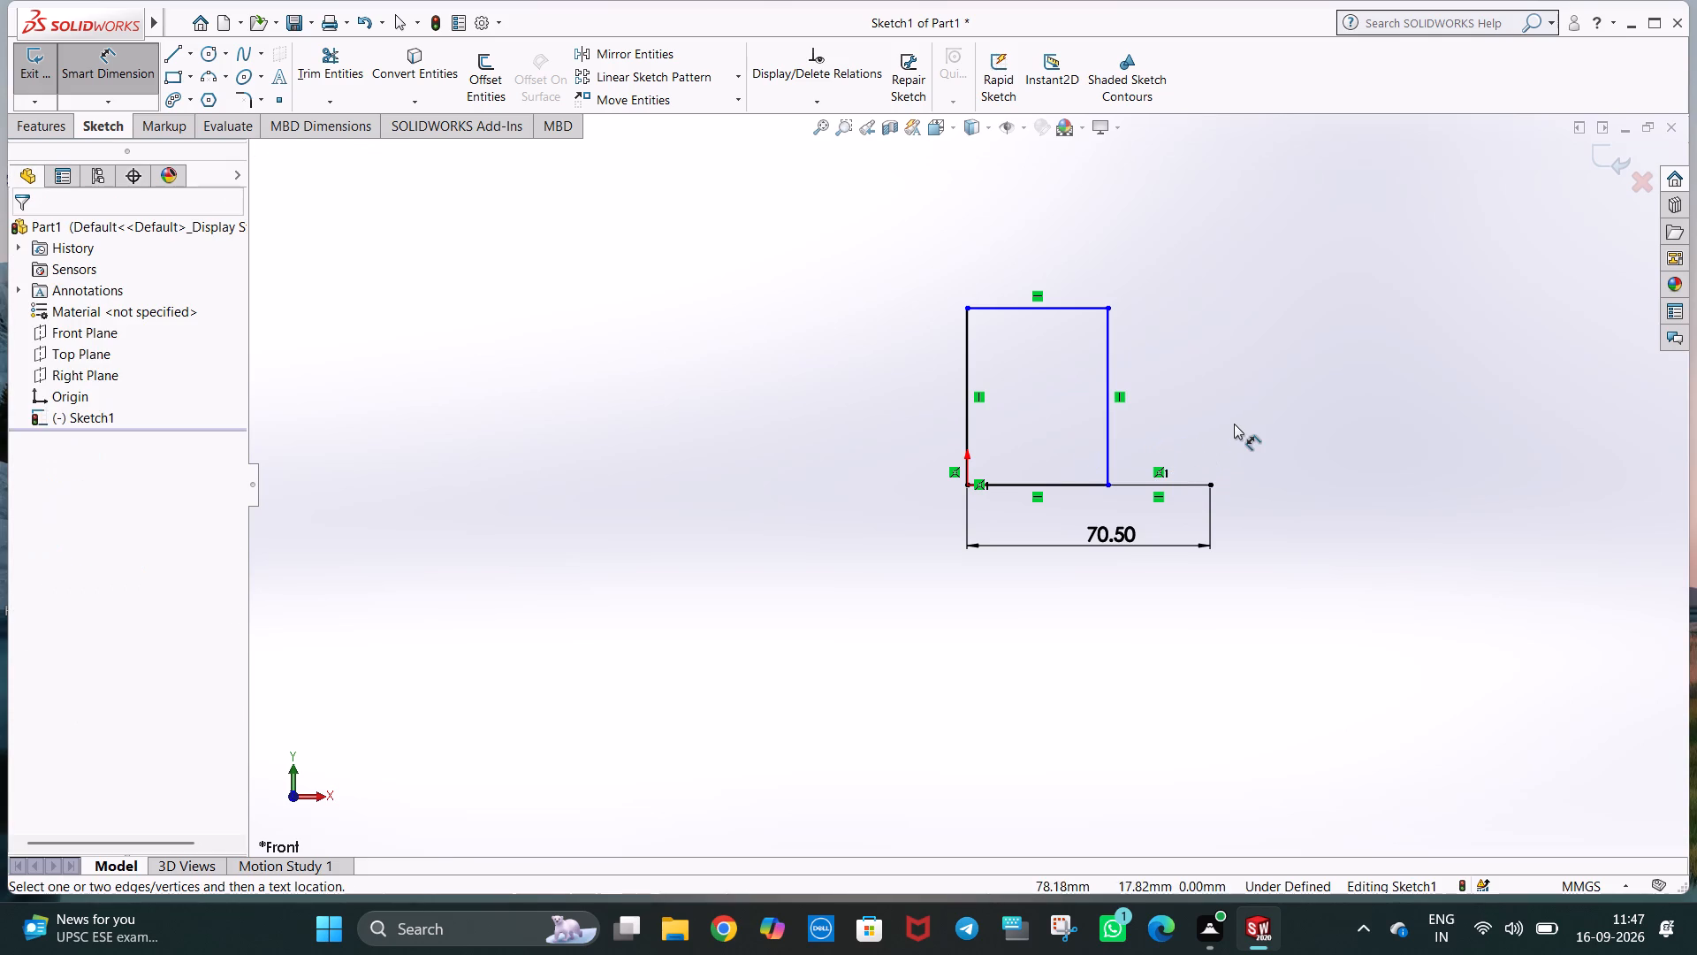
Dimension the rectangle's bottom edge as 44 mm.
scroll(1178, 378, down, 1)
click(1181, 378)
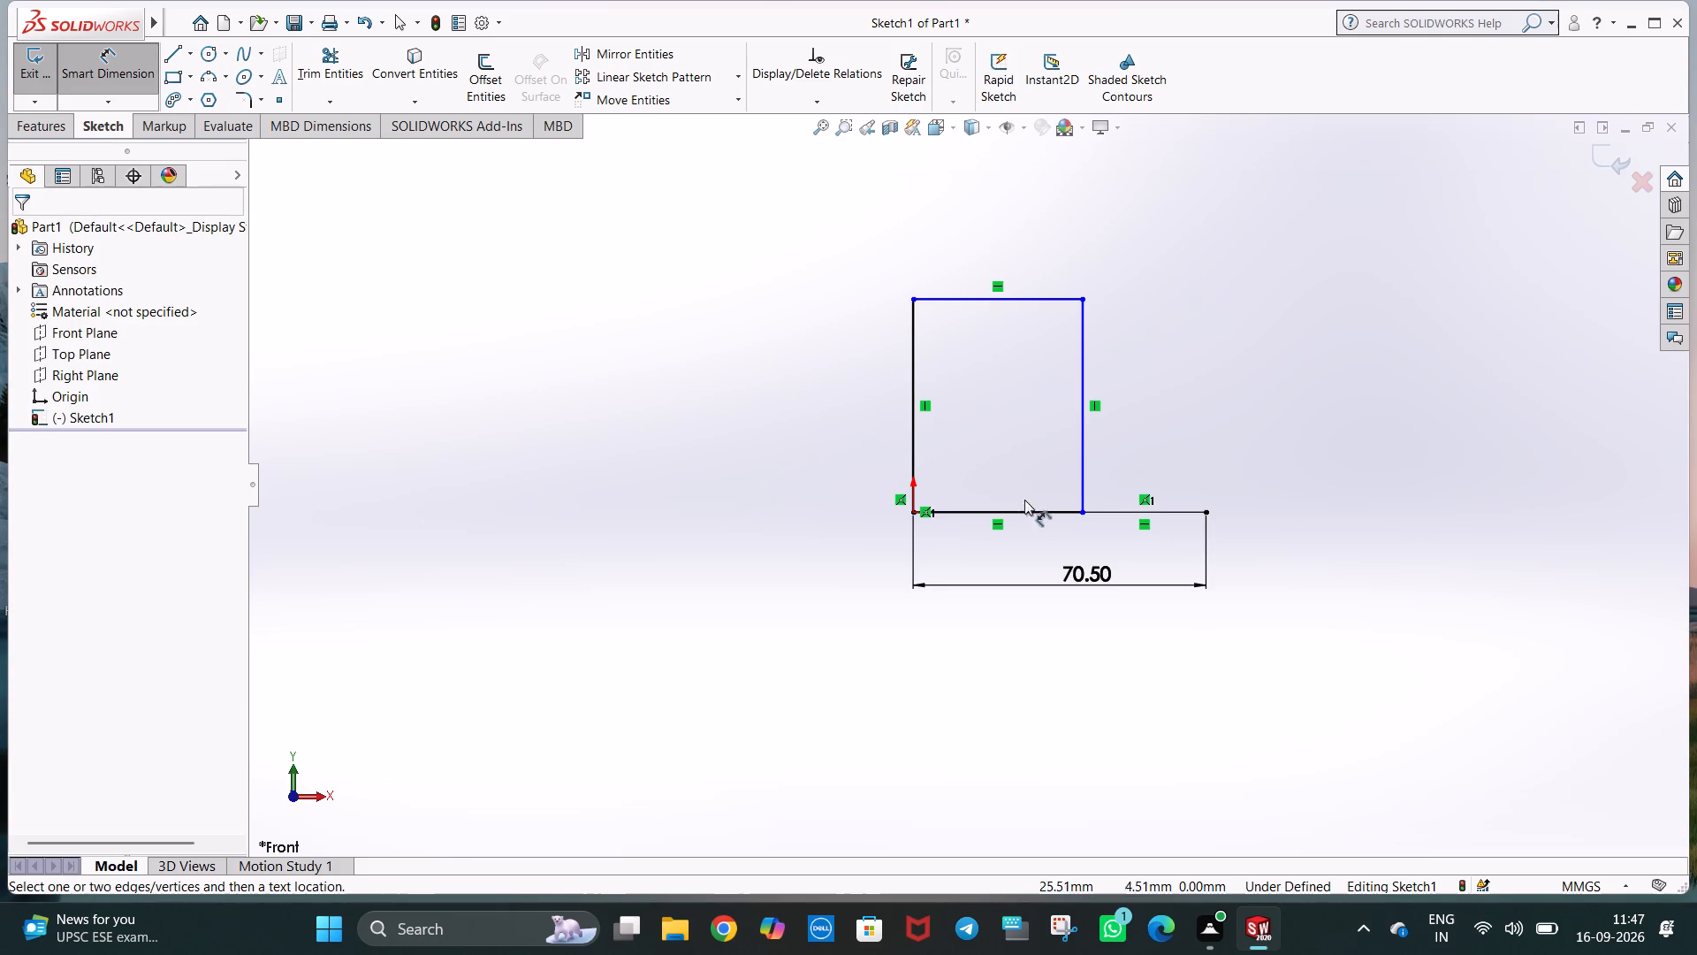
click(1028, 509)
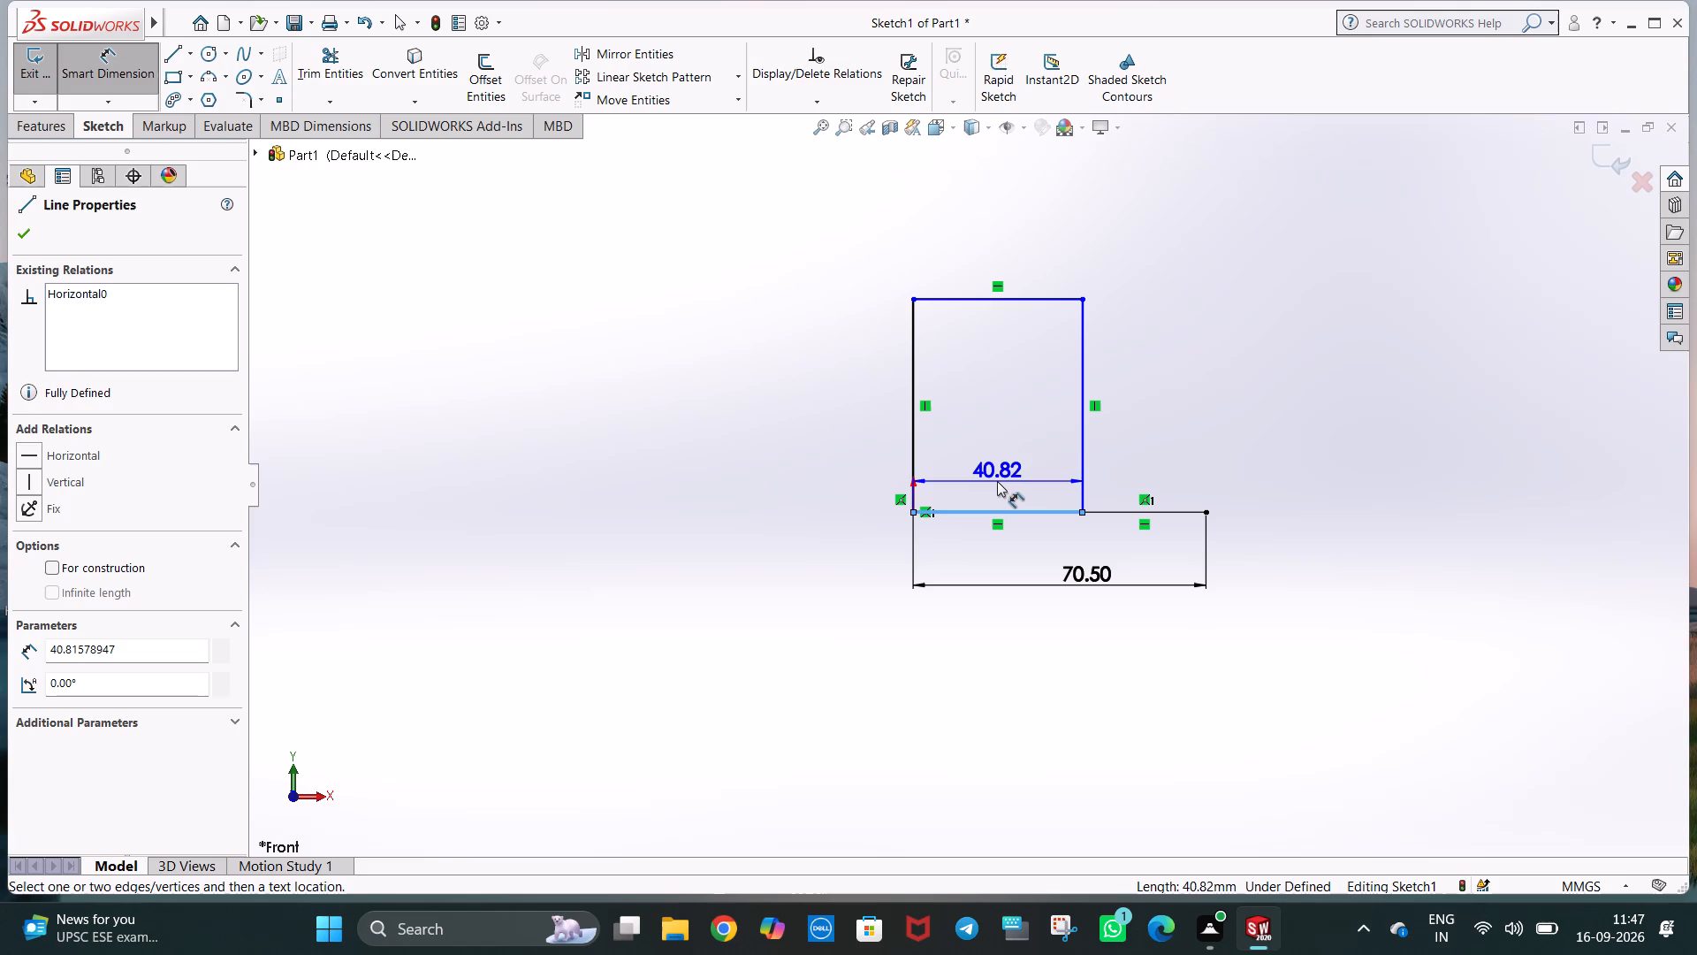
click(997, 481)
text(44)
key(Return)
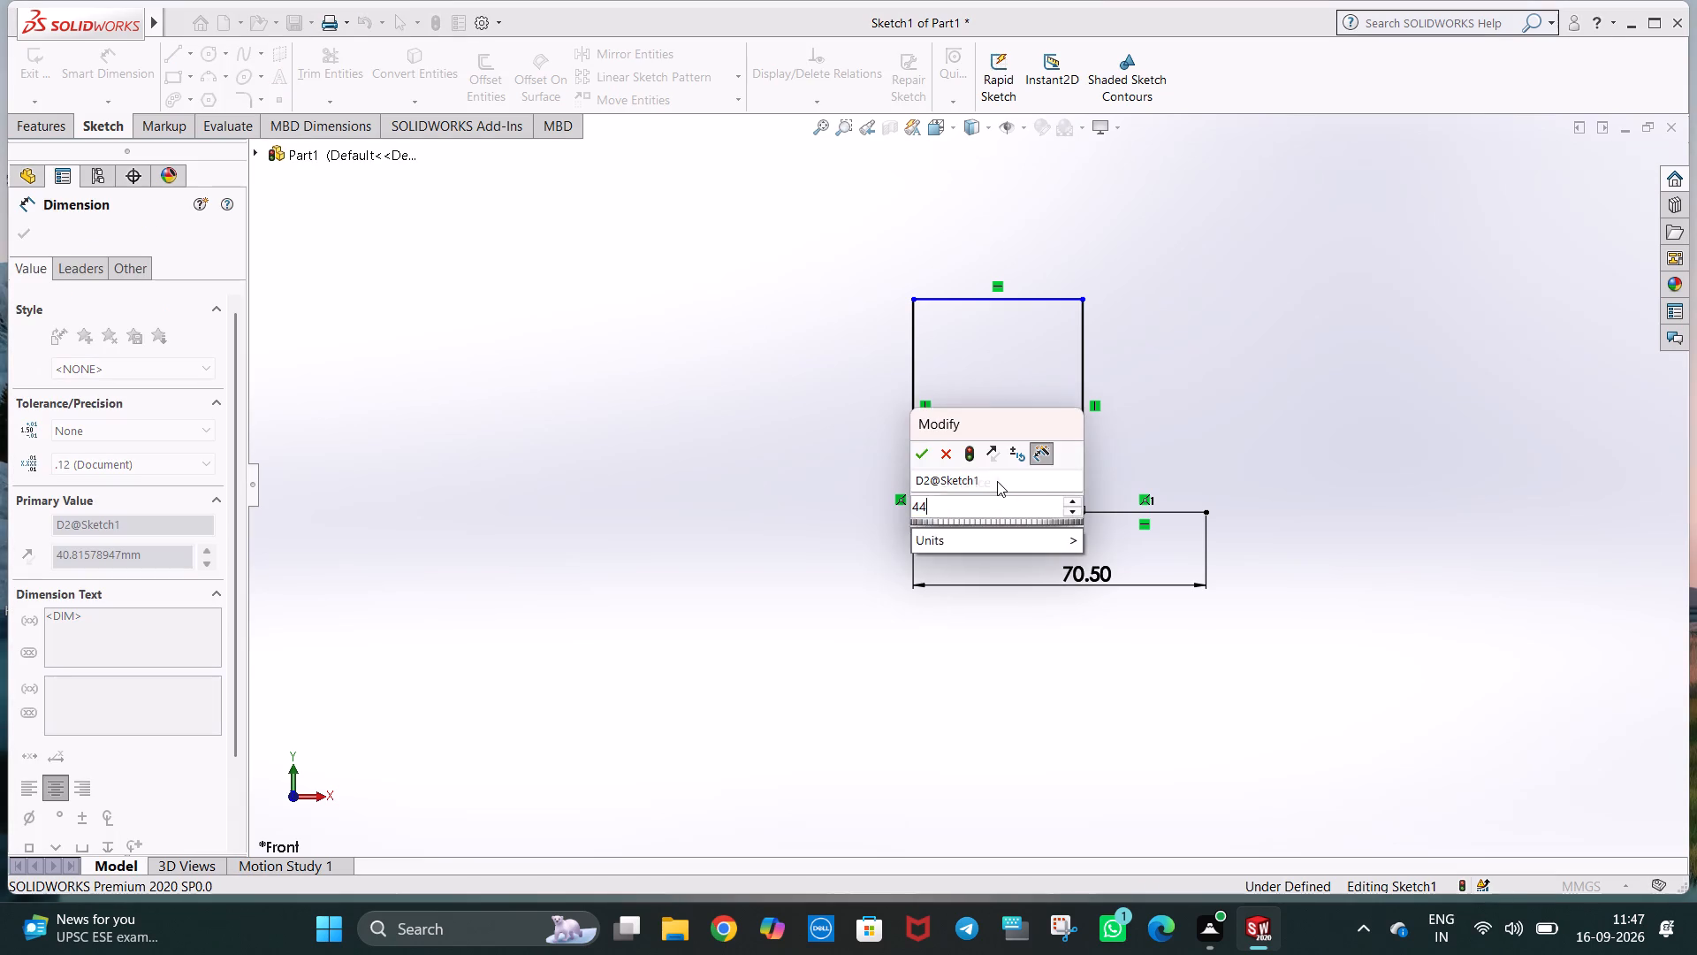
click(1291, 416)
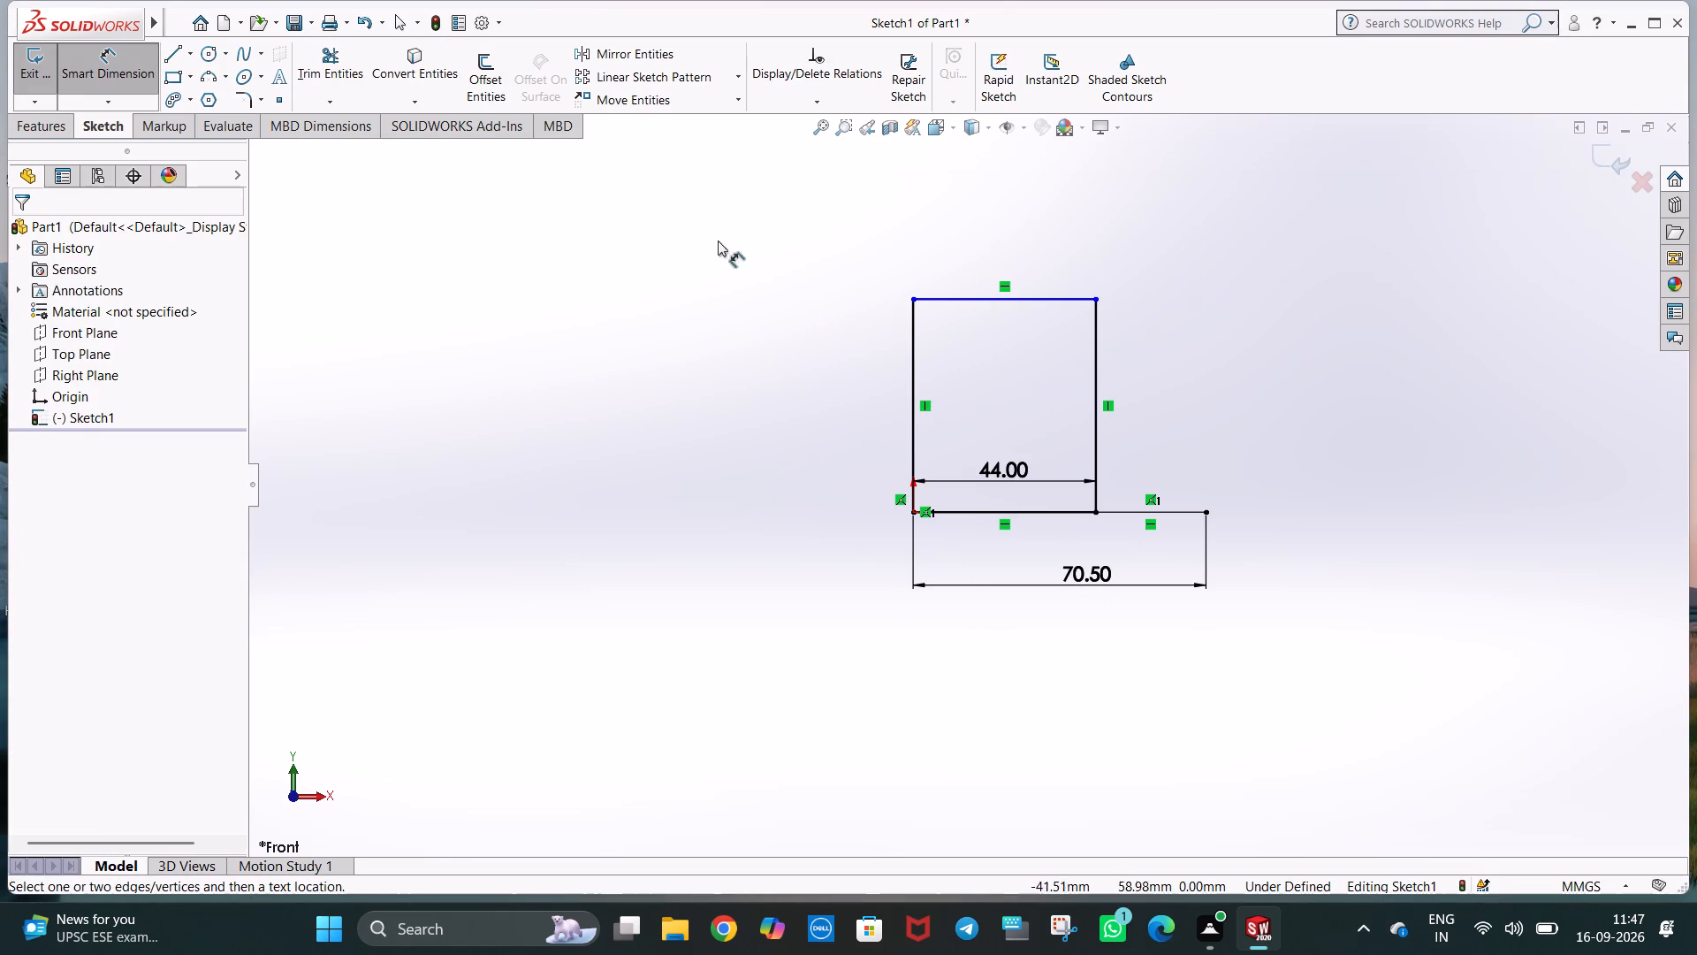
Draw a vertical line upward from the extension line's free end and set its length to 11 mm.
click(172, 55)
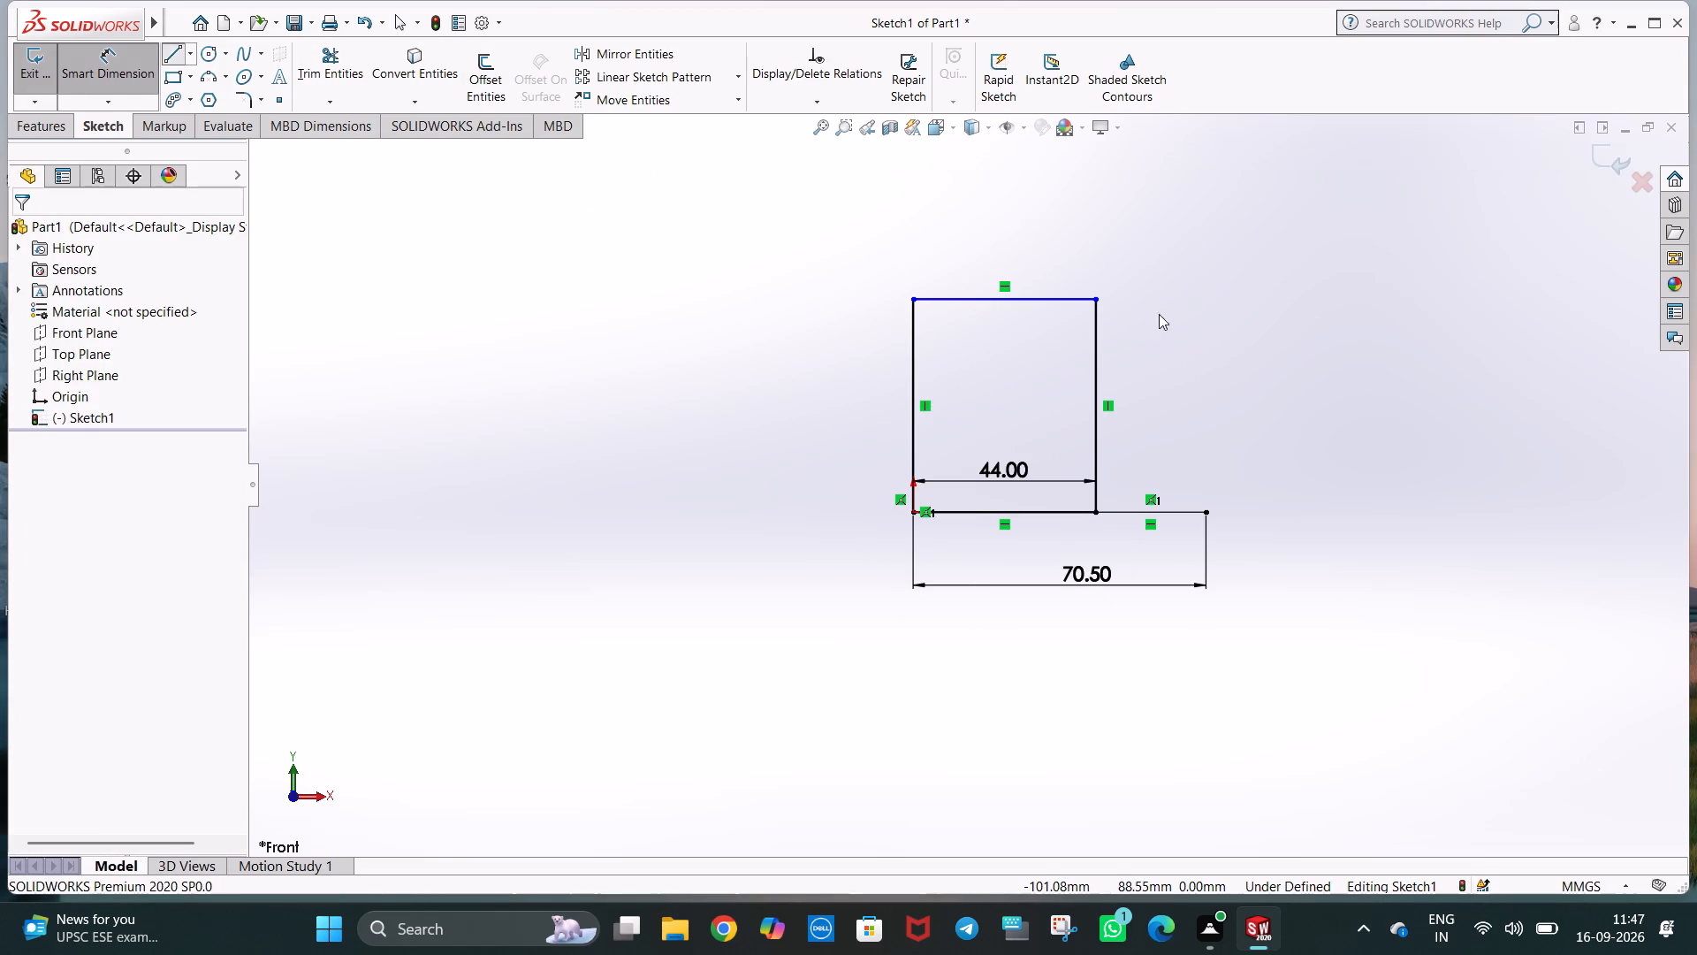
click(1206, 512)
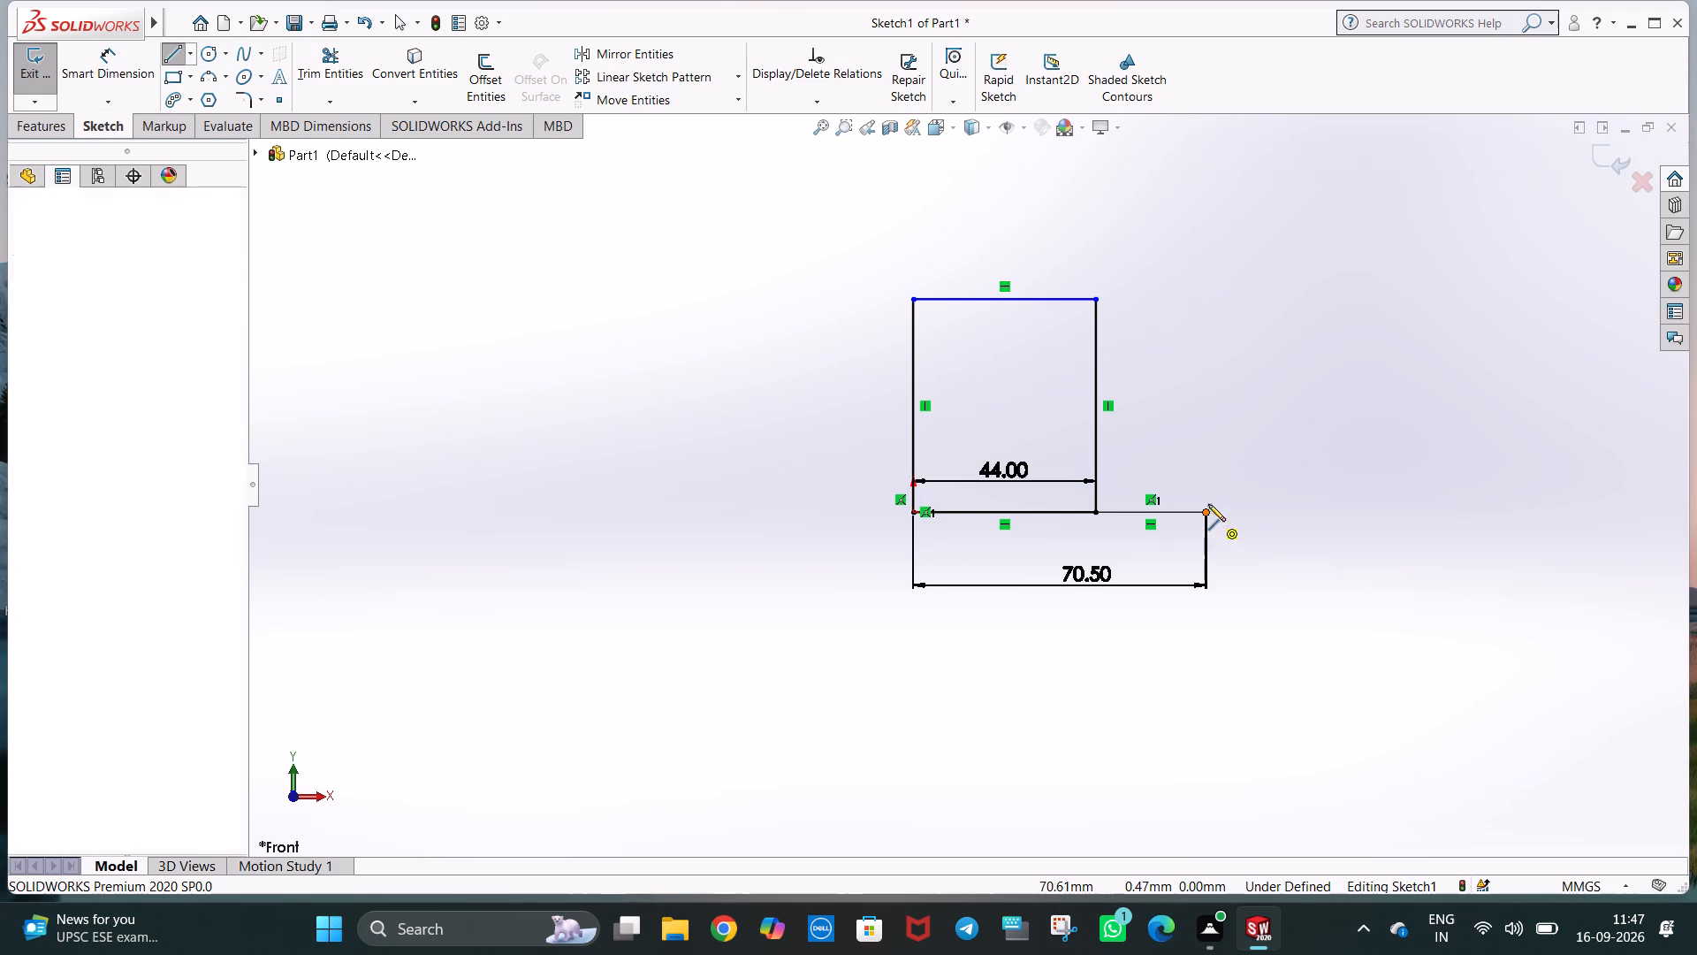
click(1206, 470)
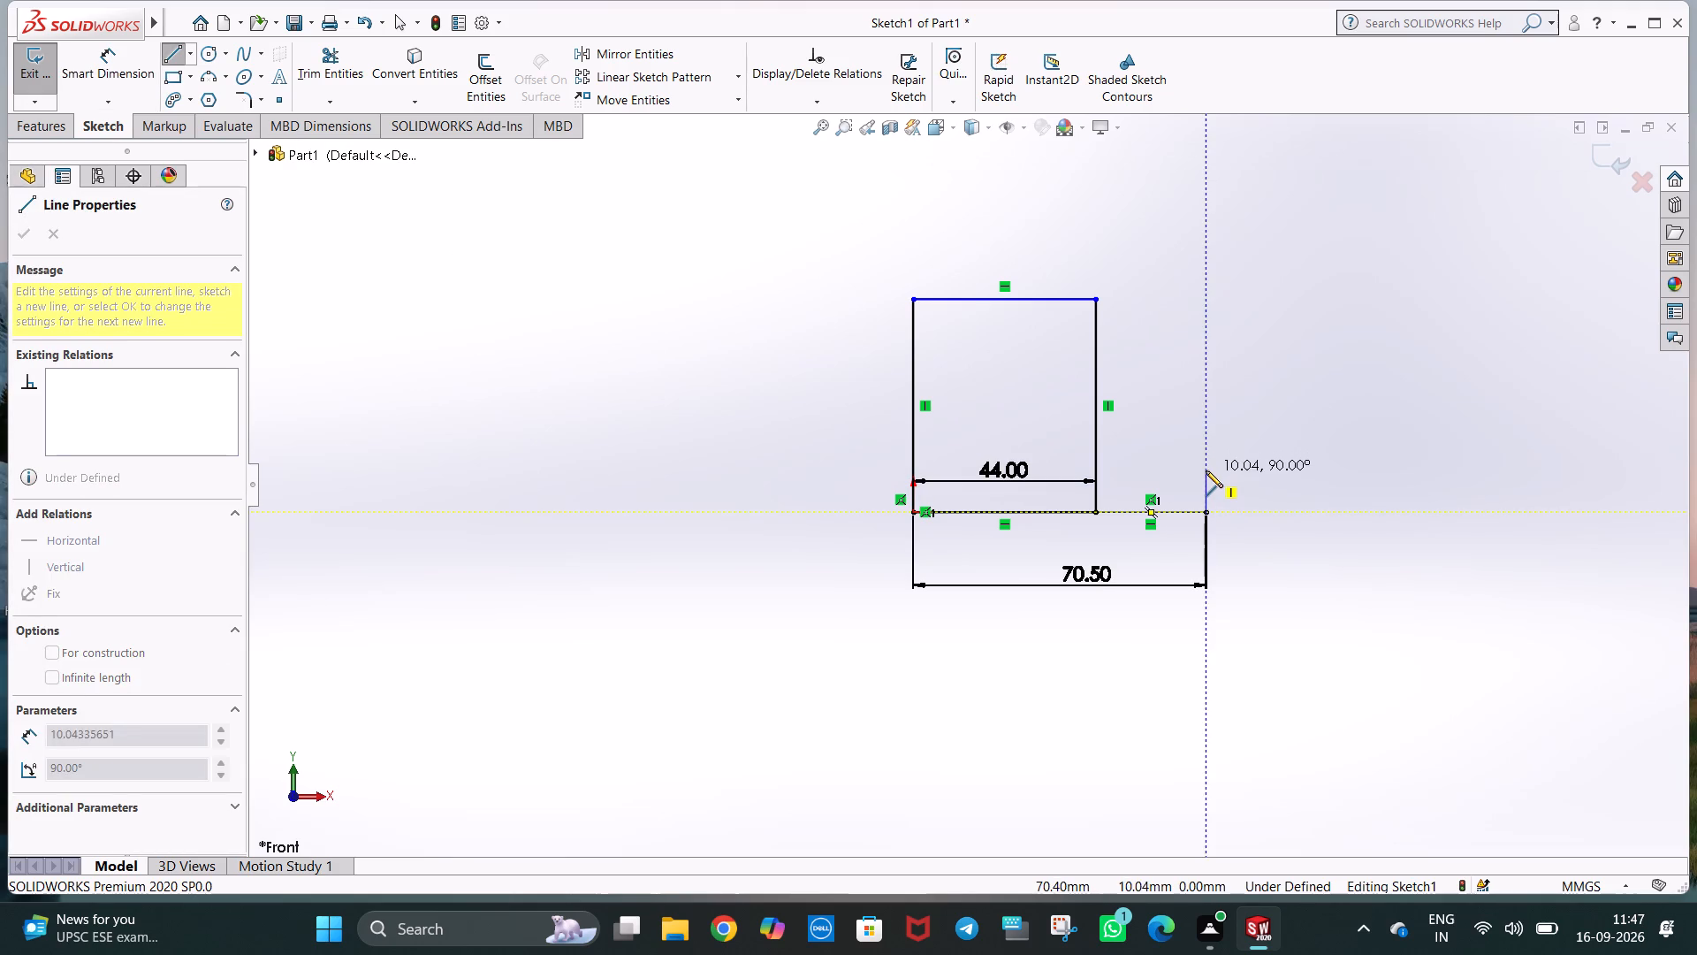
key(Escape)
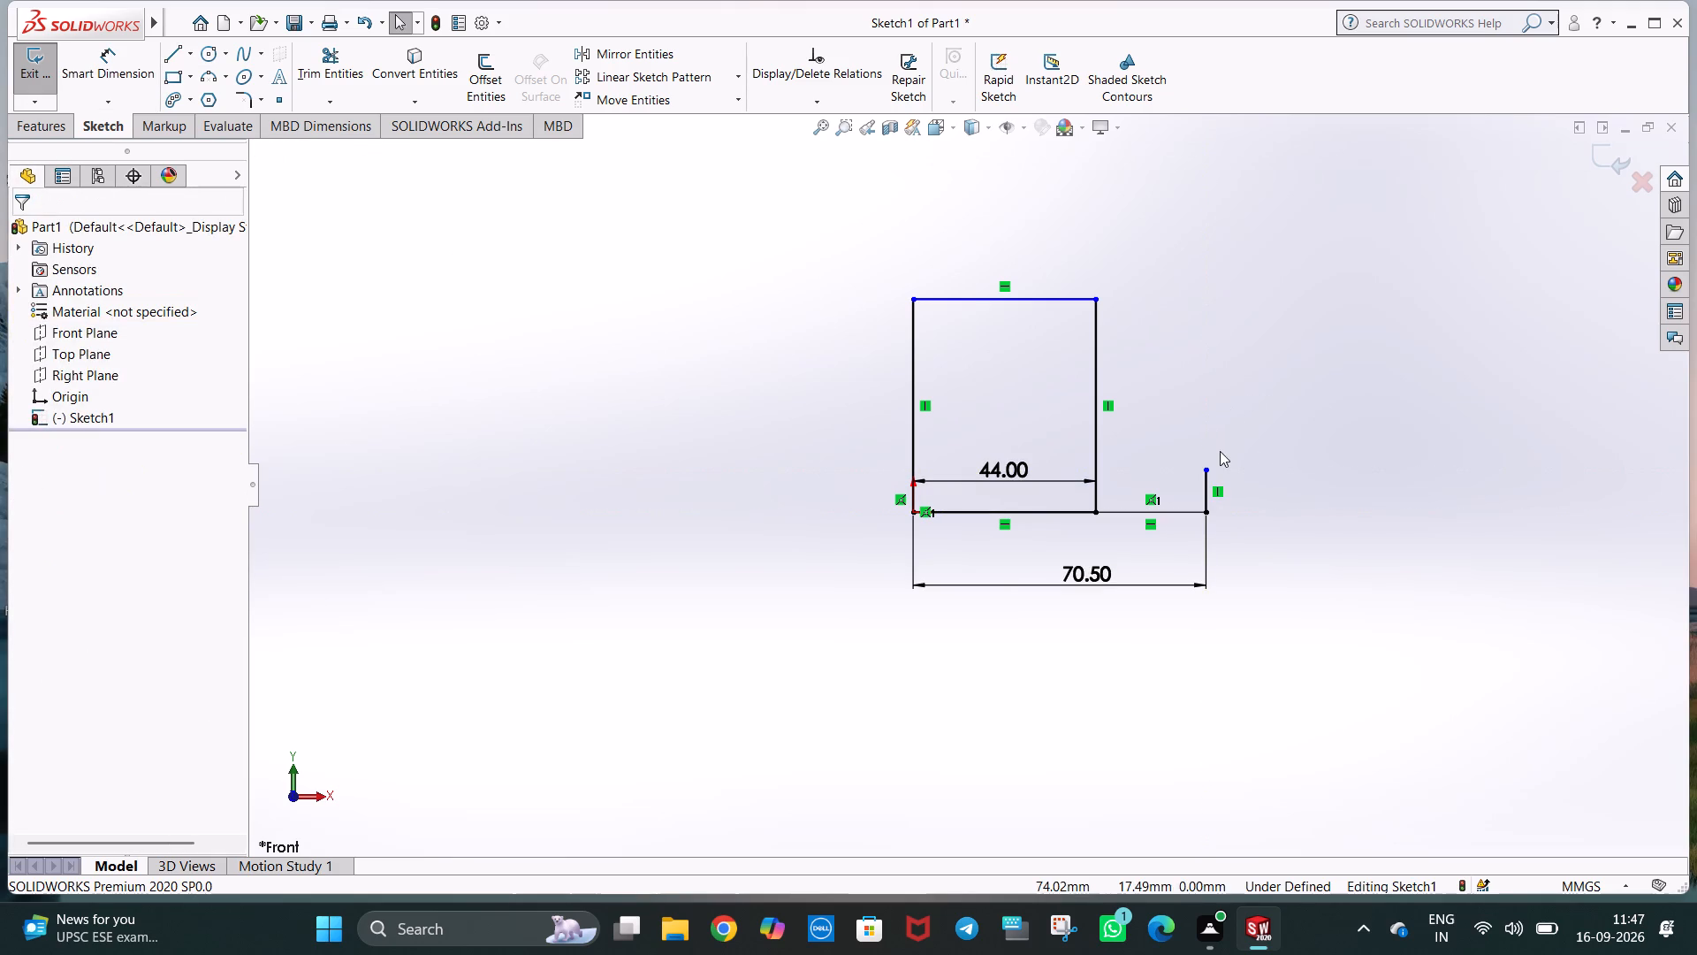
click(1202, 483)
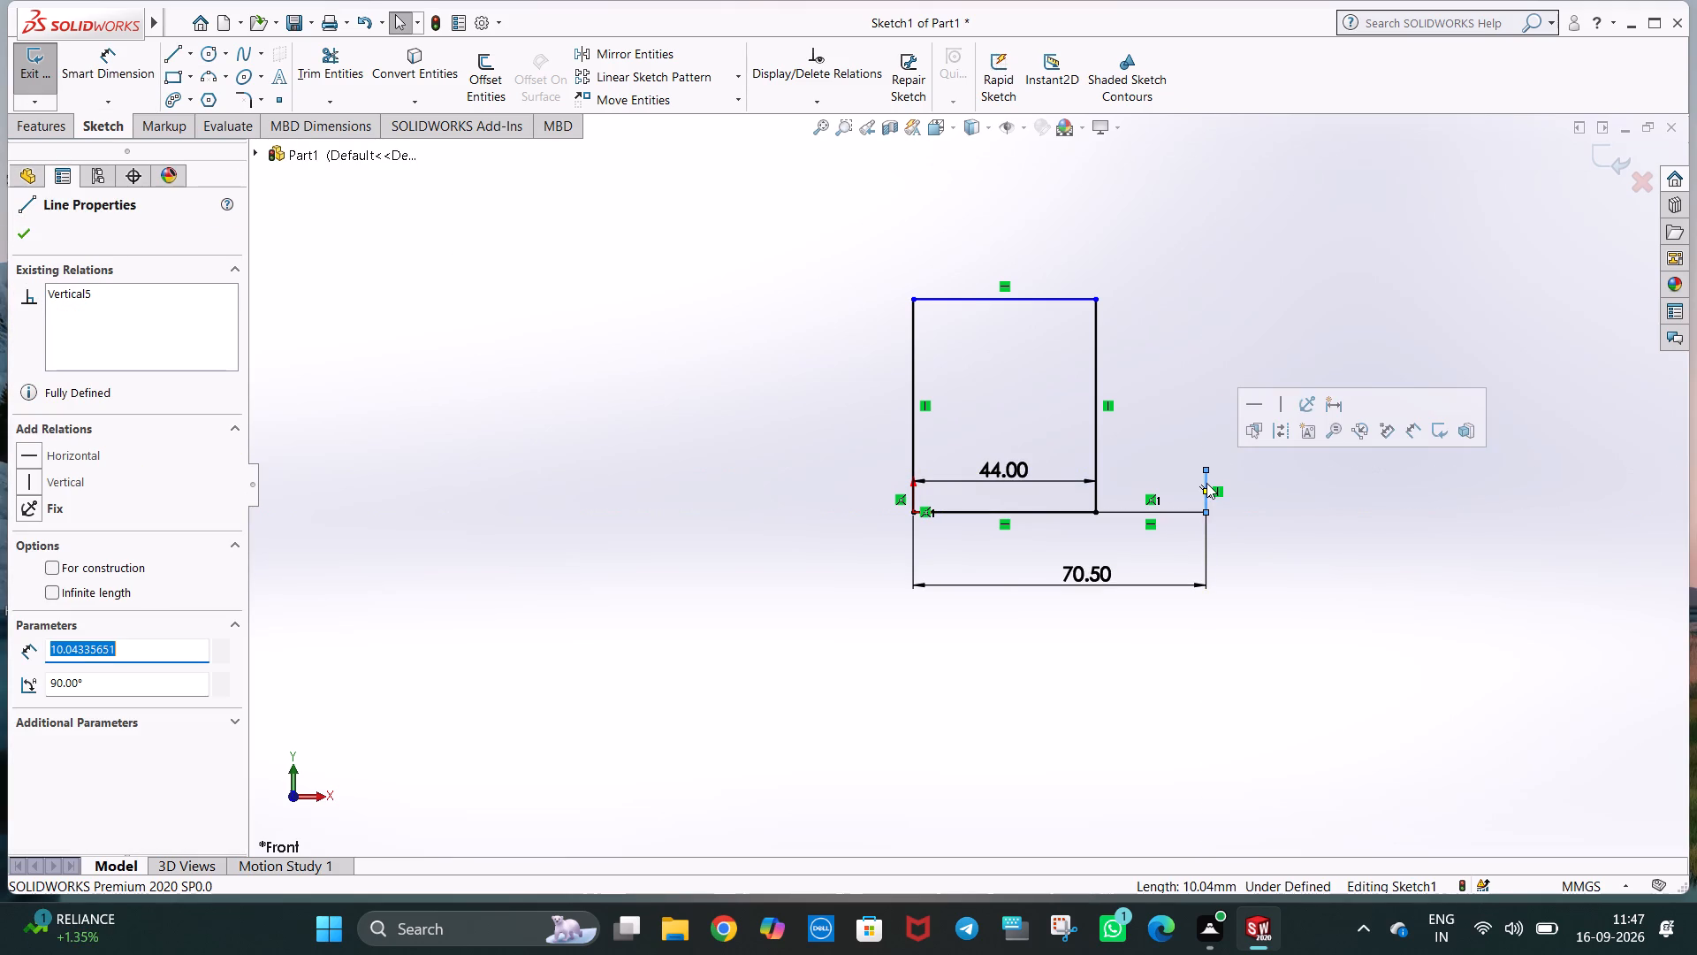
text(11)
key(Return)
key(Escape)
click(1277, 344)
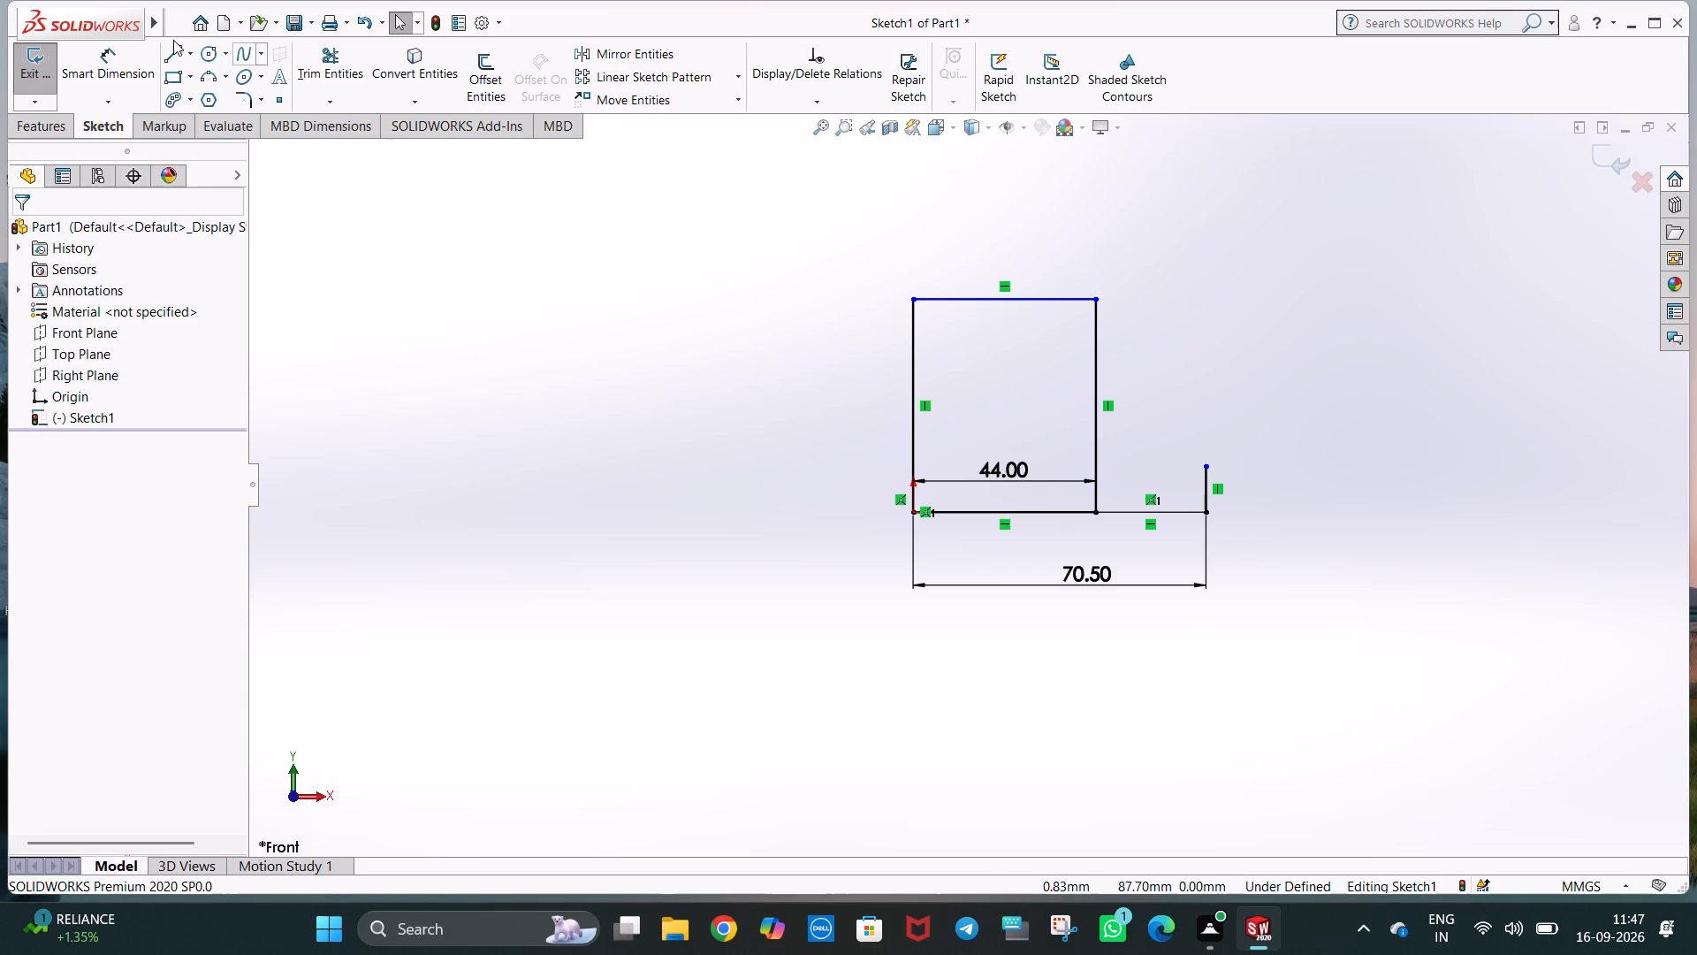
Draw a vertical centerline about 32 mm long from the rectangle's upper right corner down along its right edge.
click(194, 53)
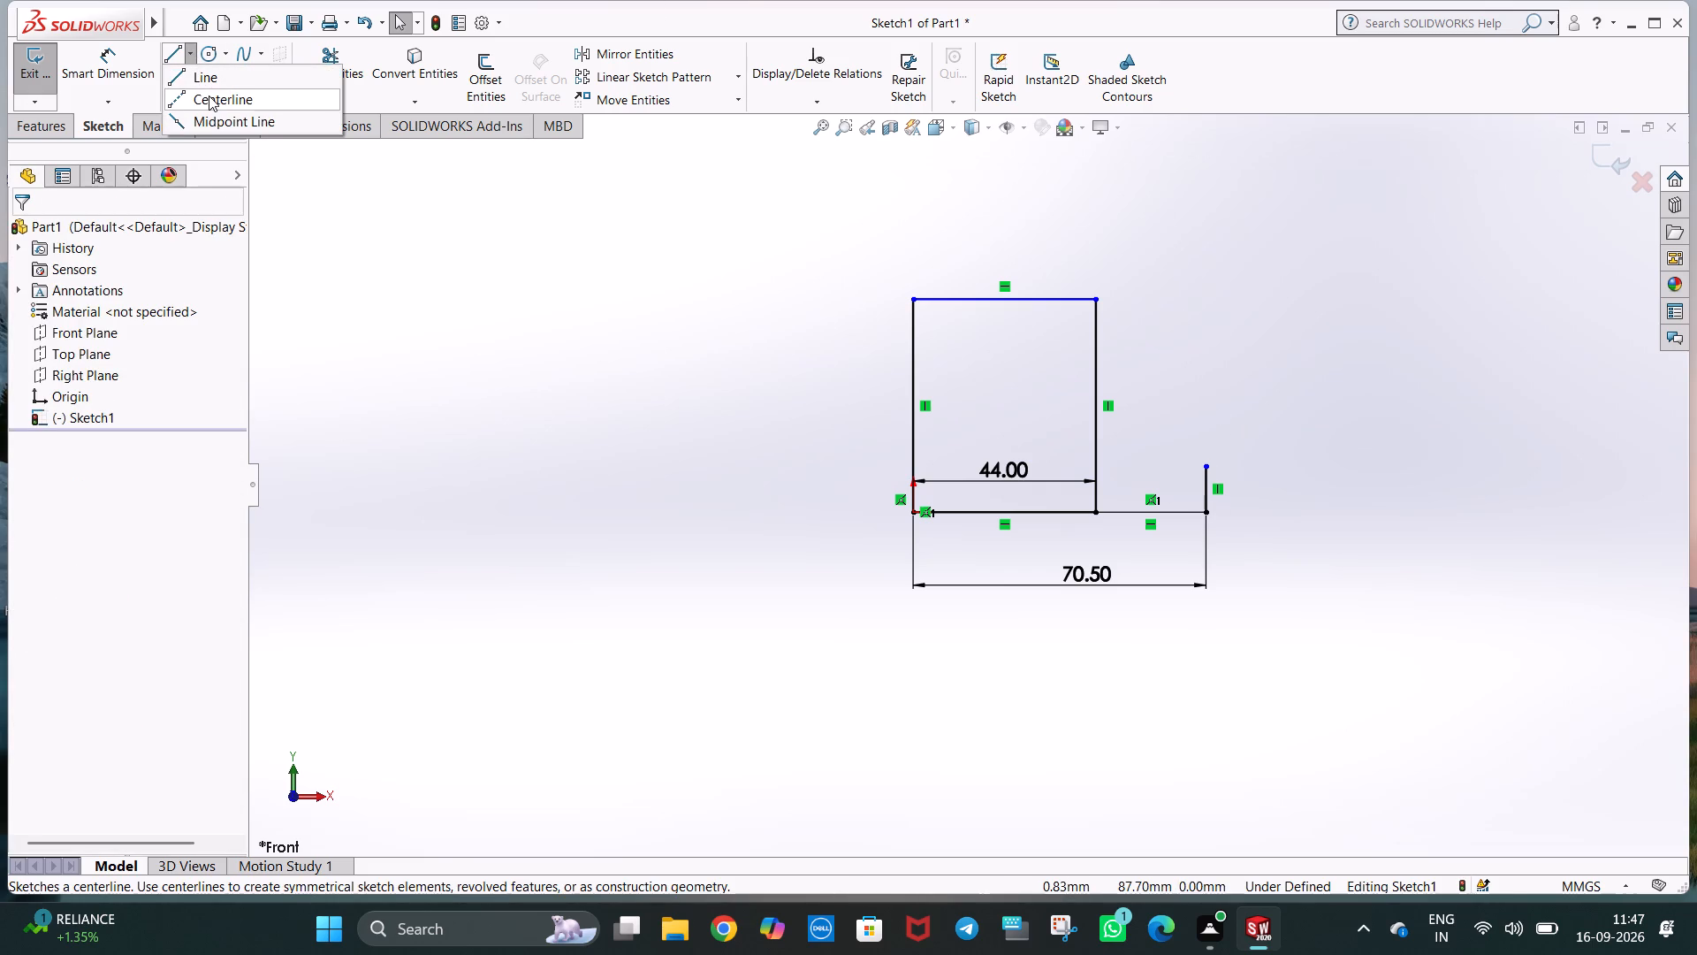
click(209, 95)
click(1097, 299)
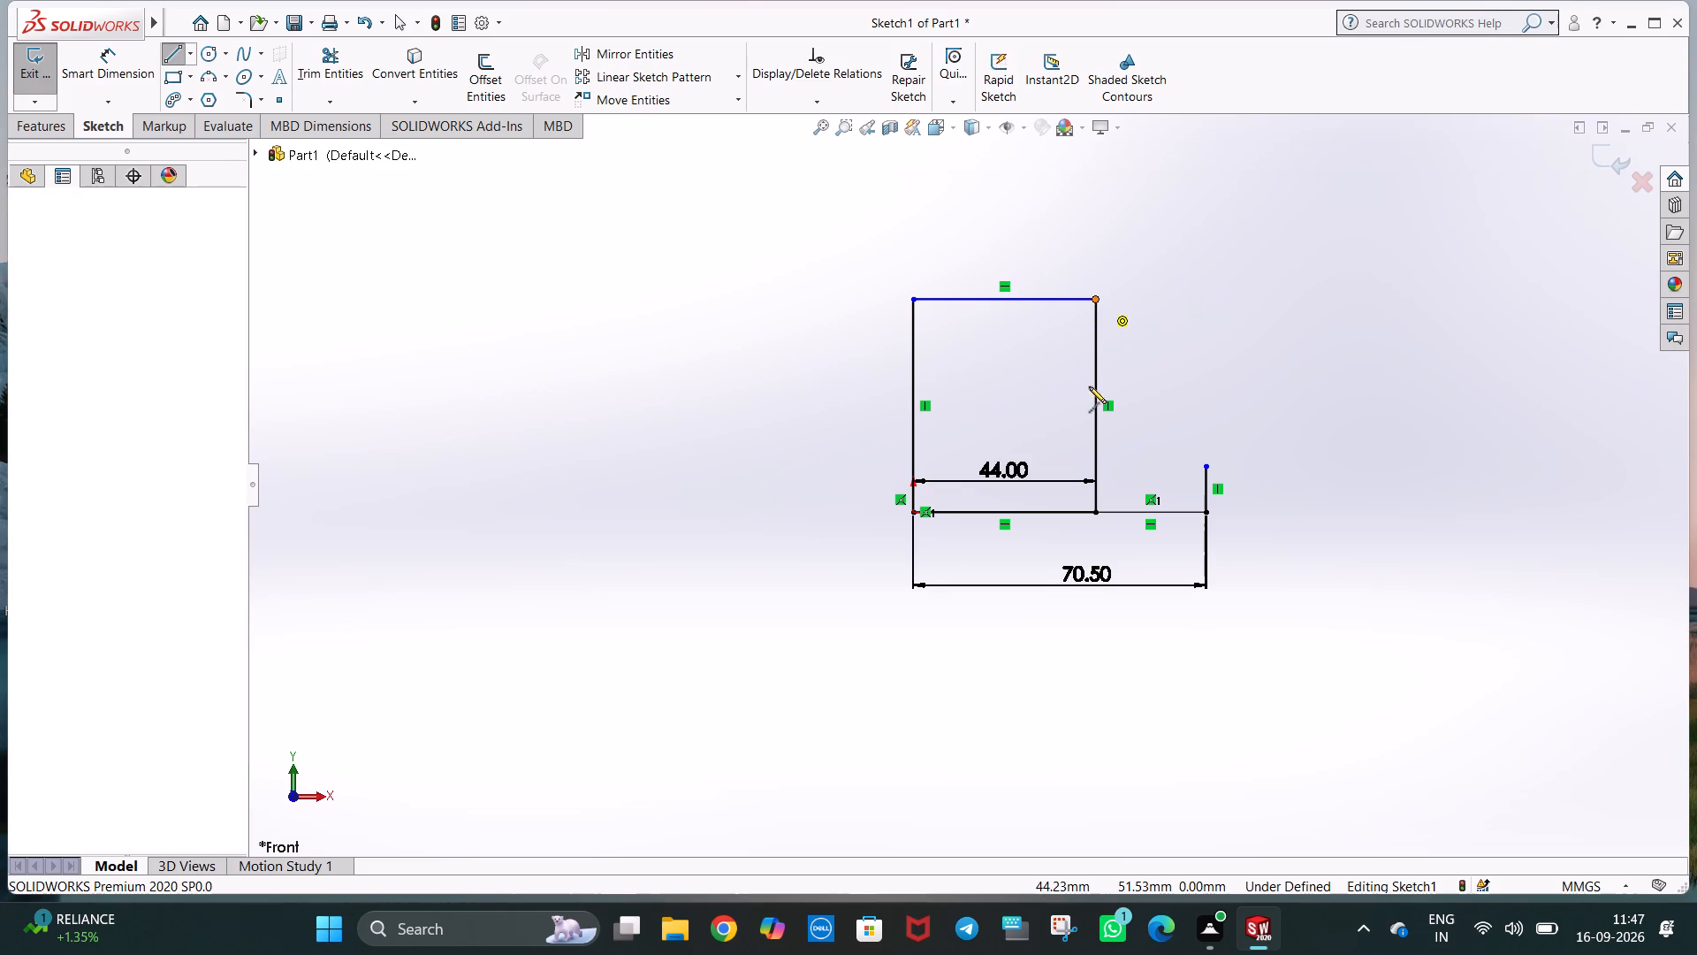
click(1097, 434)
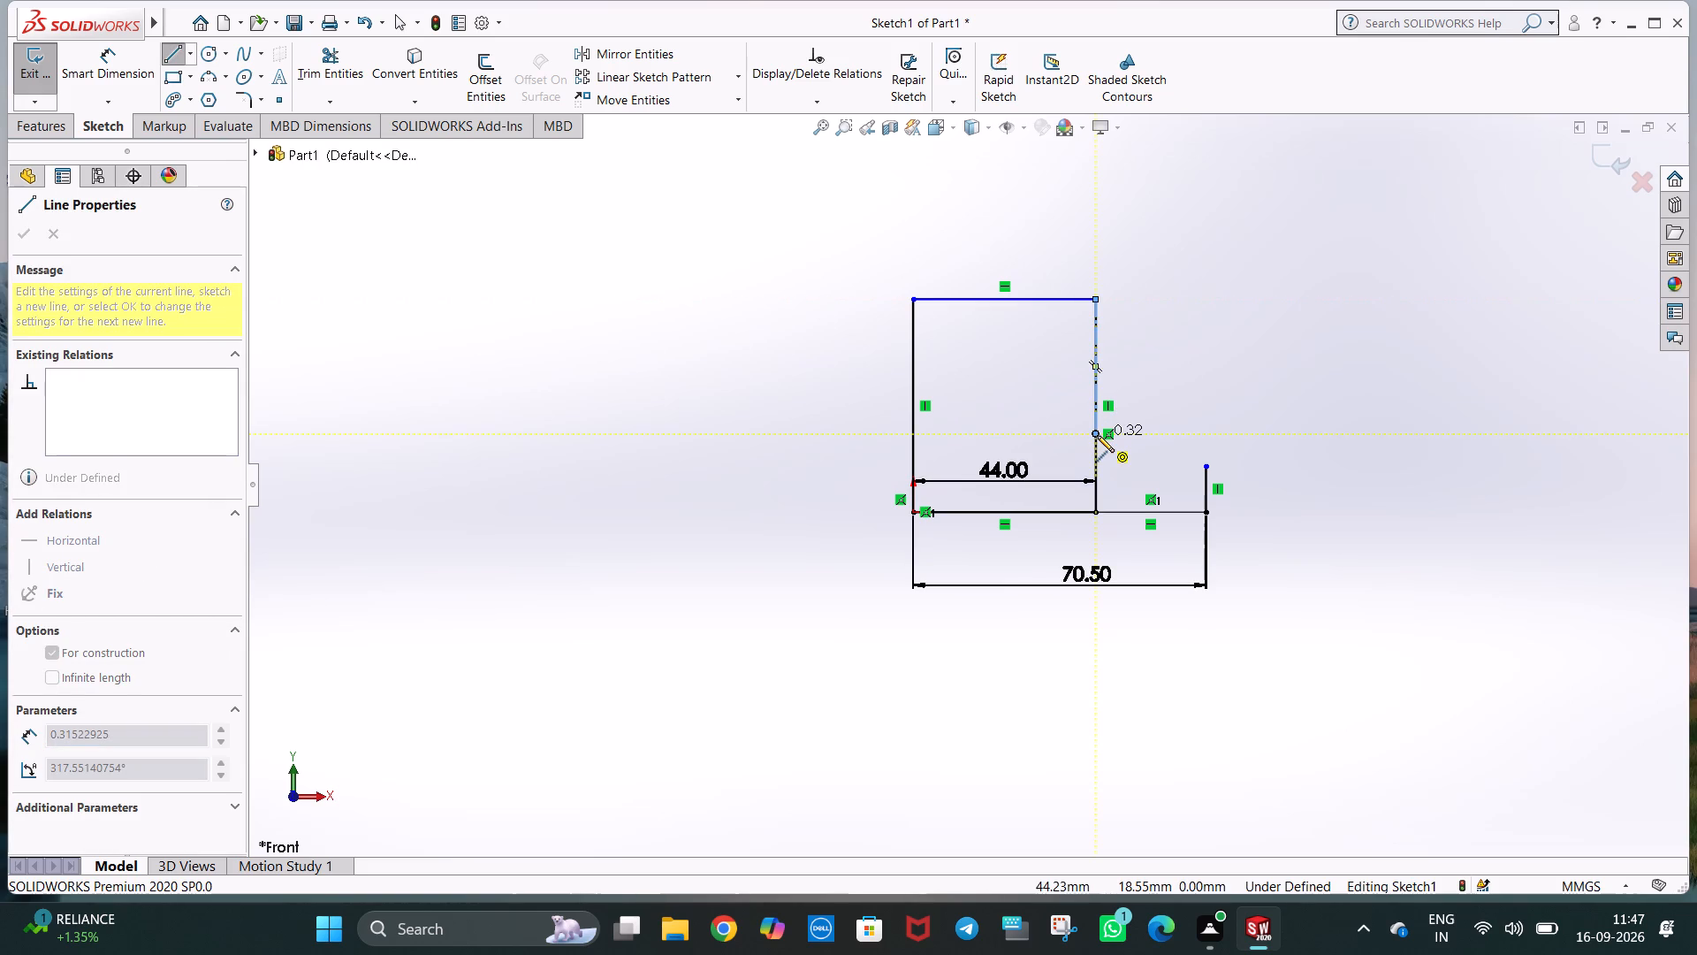
key(Escape)
click(1130, 367)
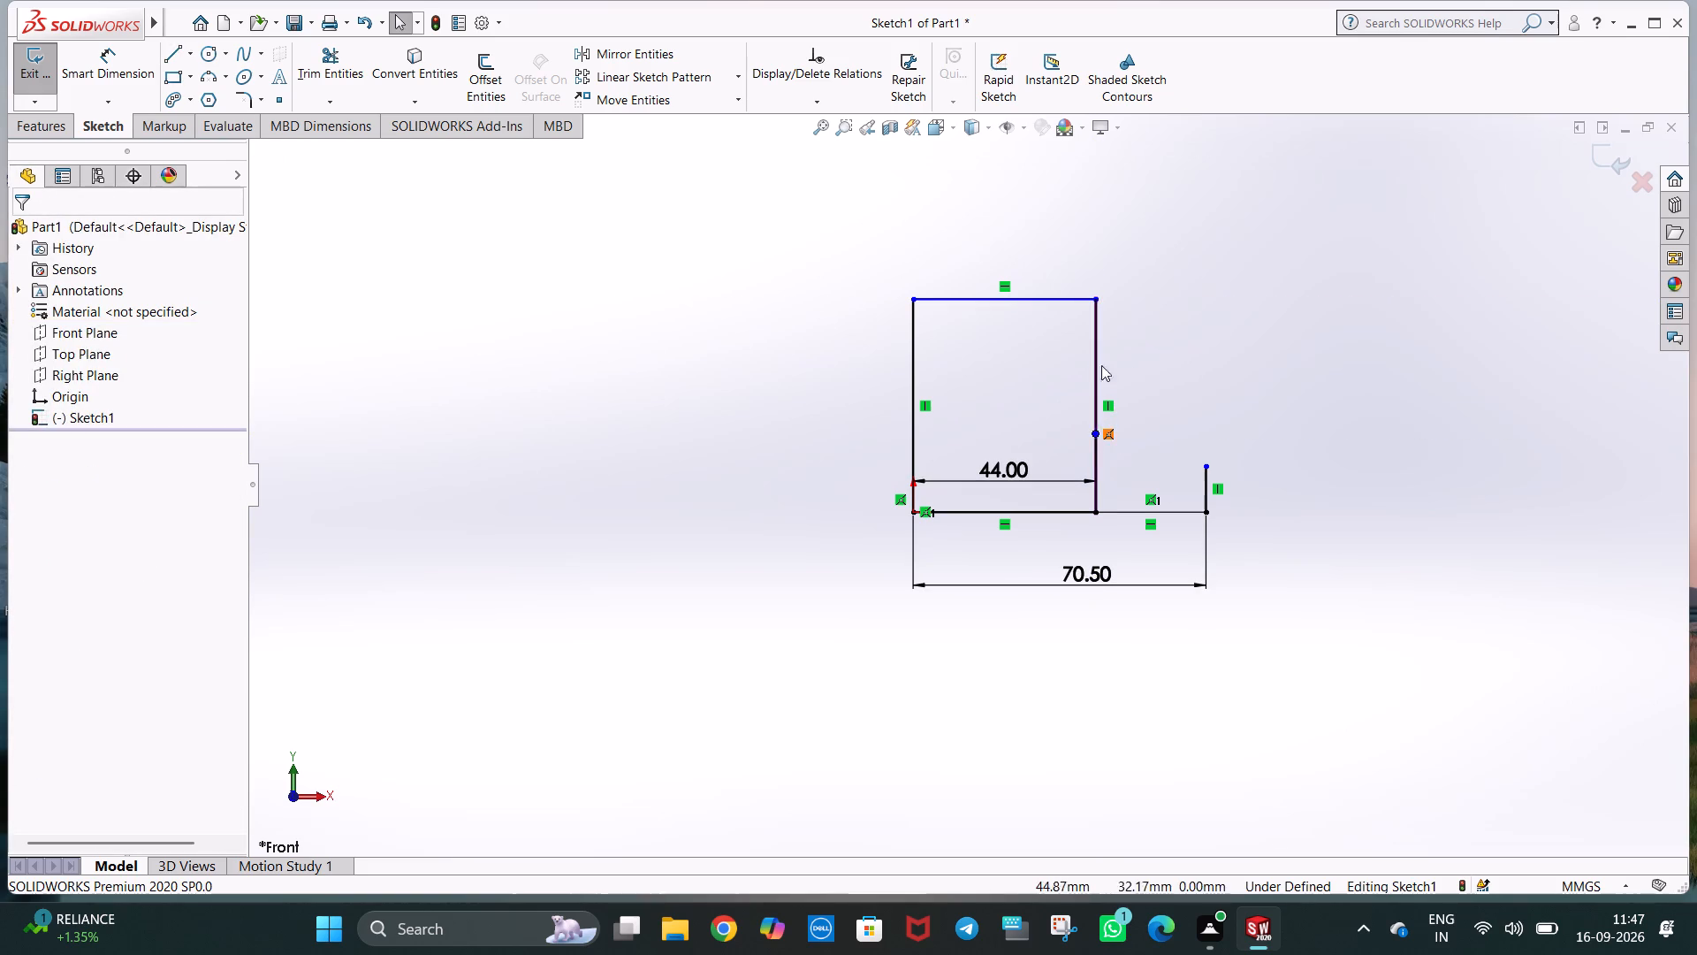
Dimension the vertical distance from the rectangle's upper right corner to the centerline's lower end as 33.25 mm.
click(128, 50)
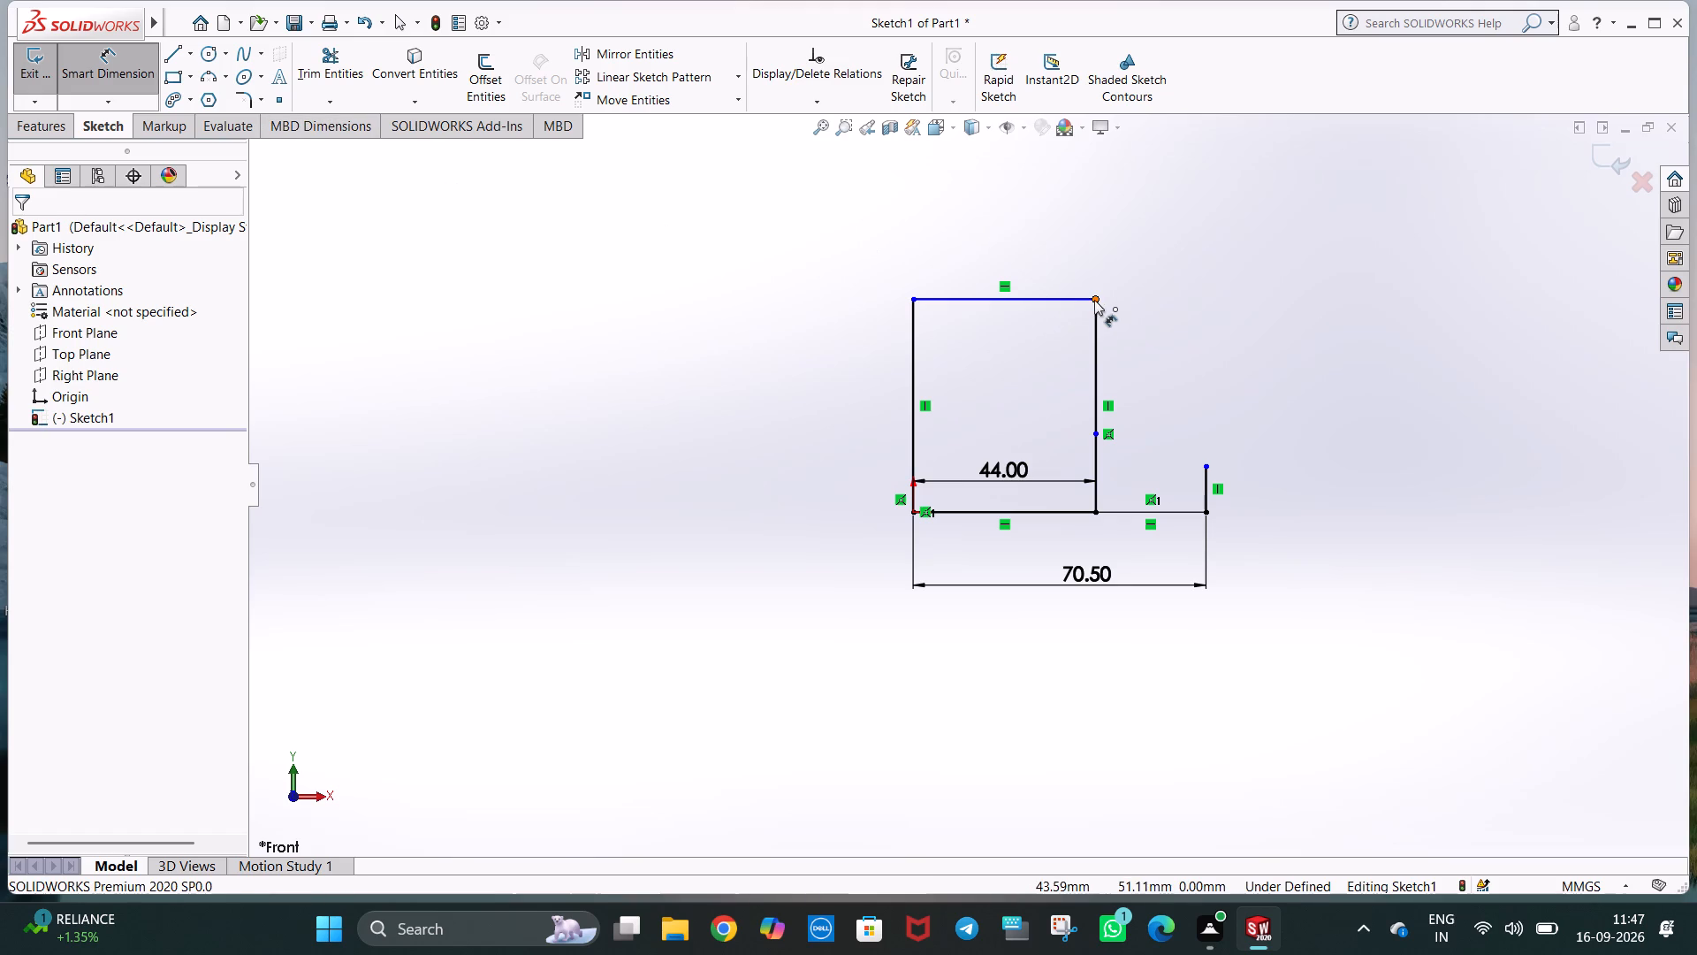
click(1094, 300)
click(1094, 434)
click(1134, 371)
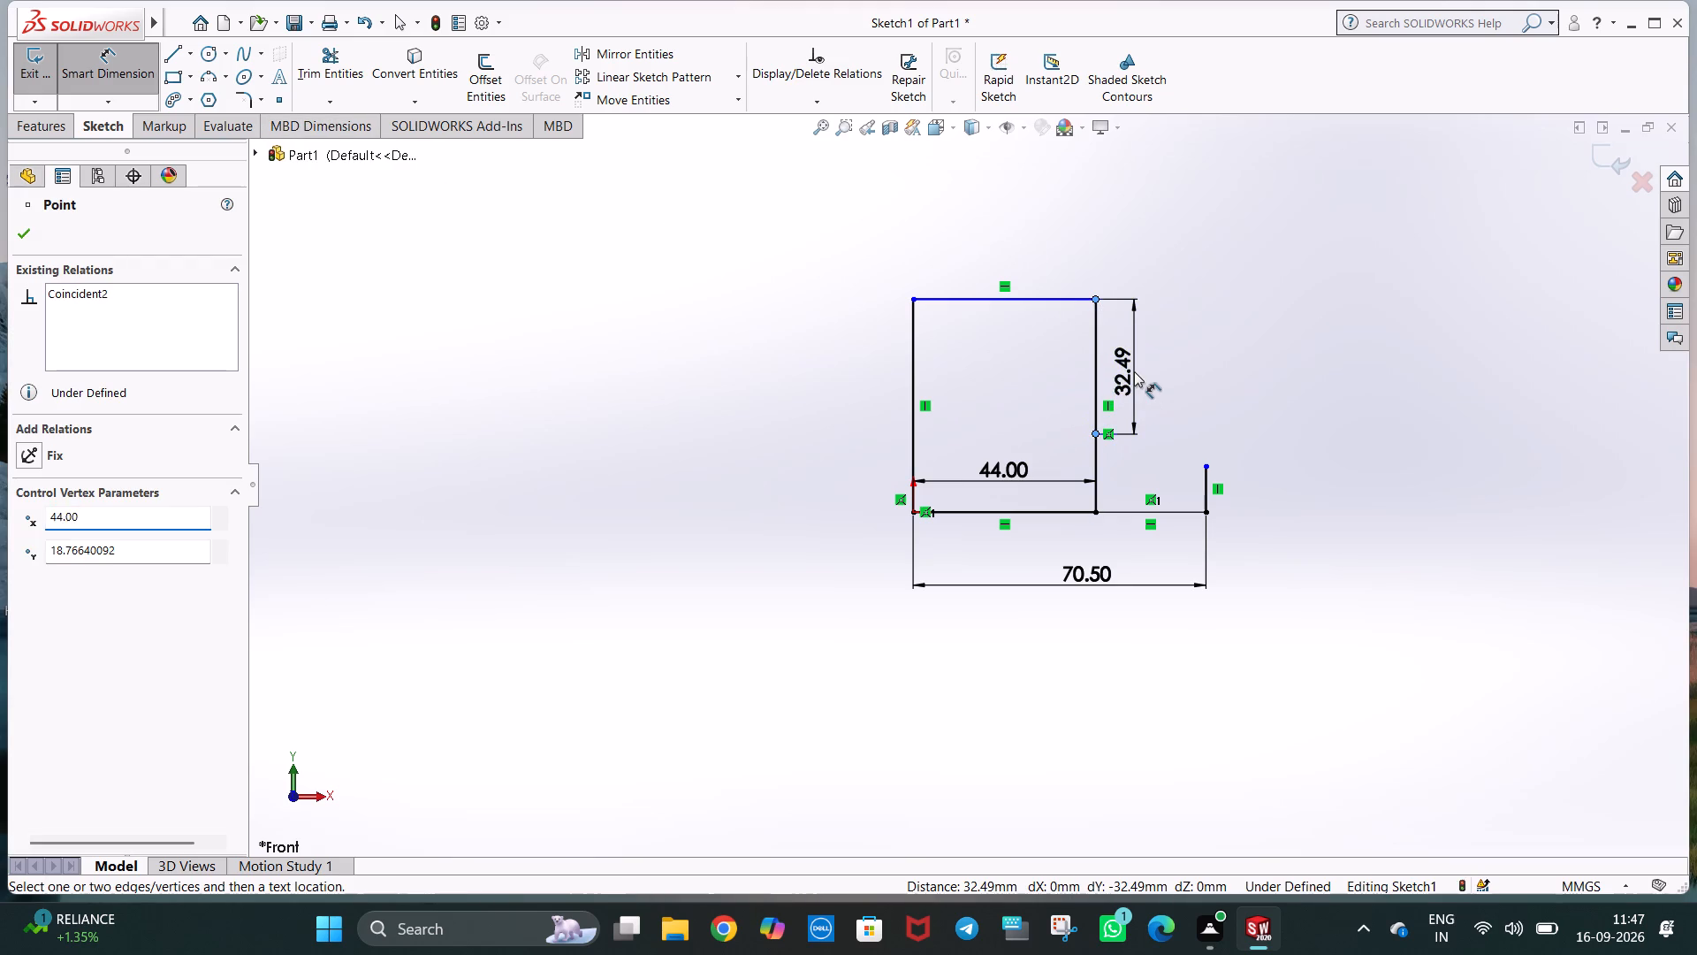
text(33.25)
key(Return)
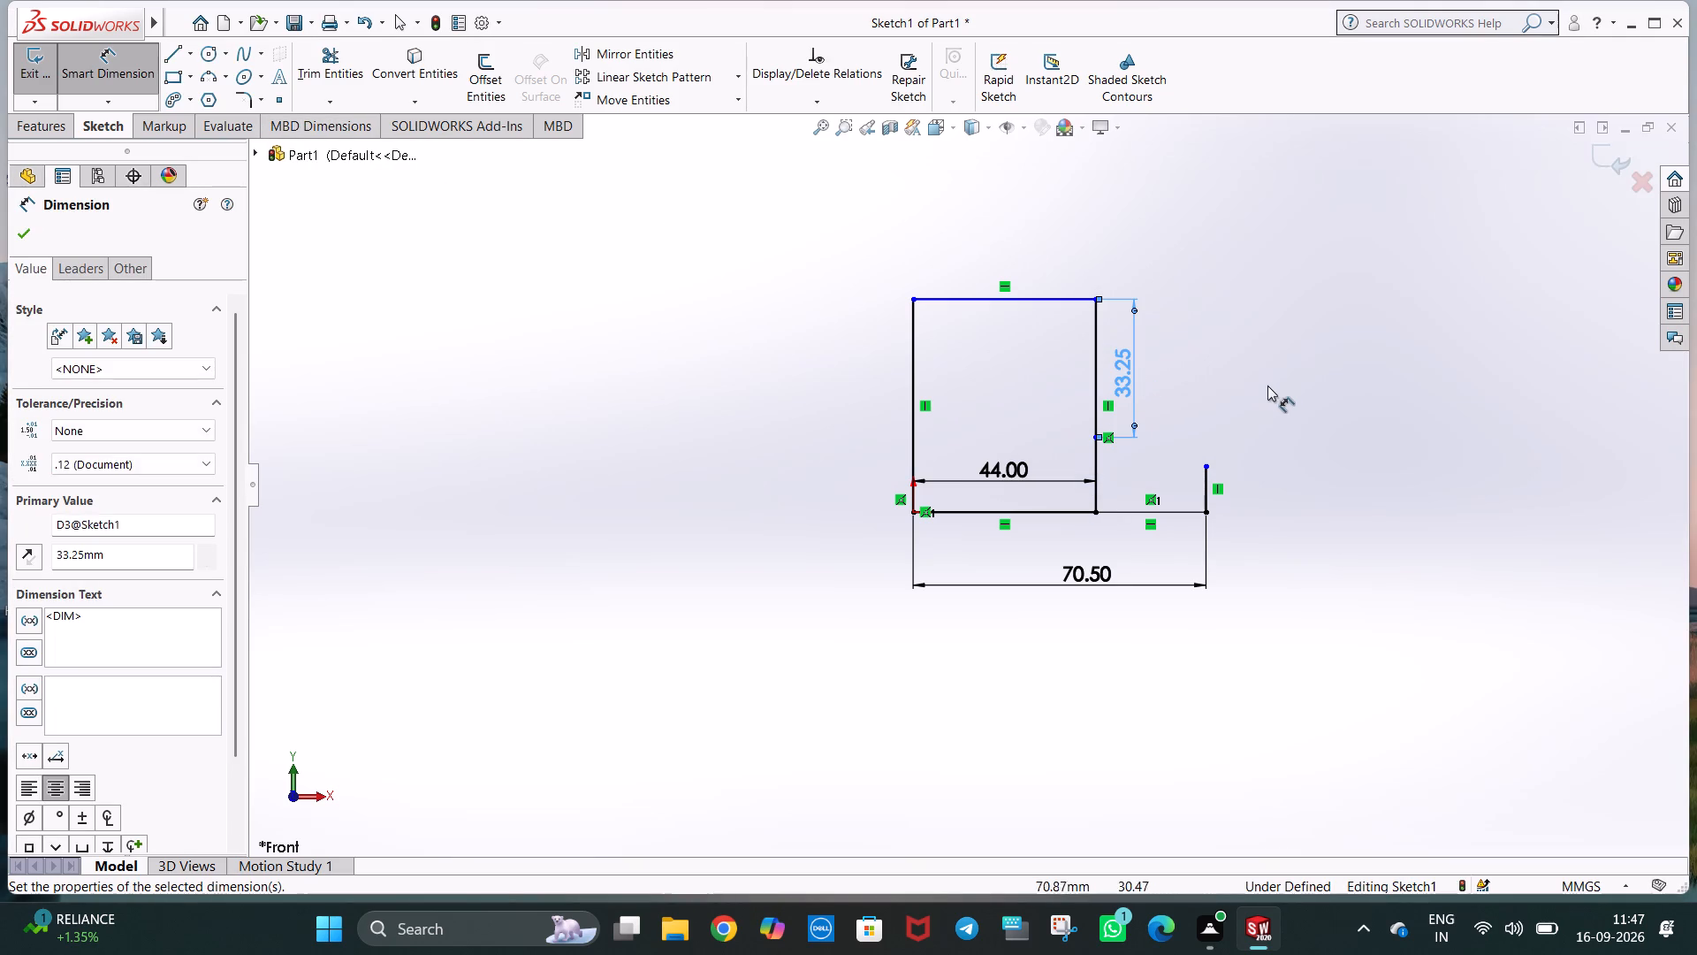
click(1271, 385)
Draw a 20 mm horizontal line outward from the centerline's lower end on the rectangle's right edge.
click(169, 57)
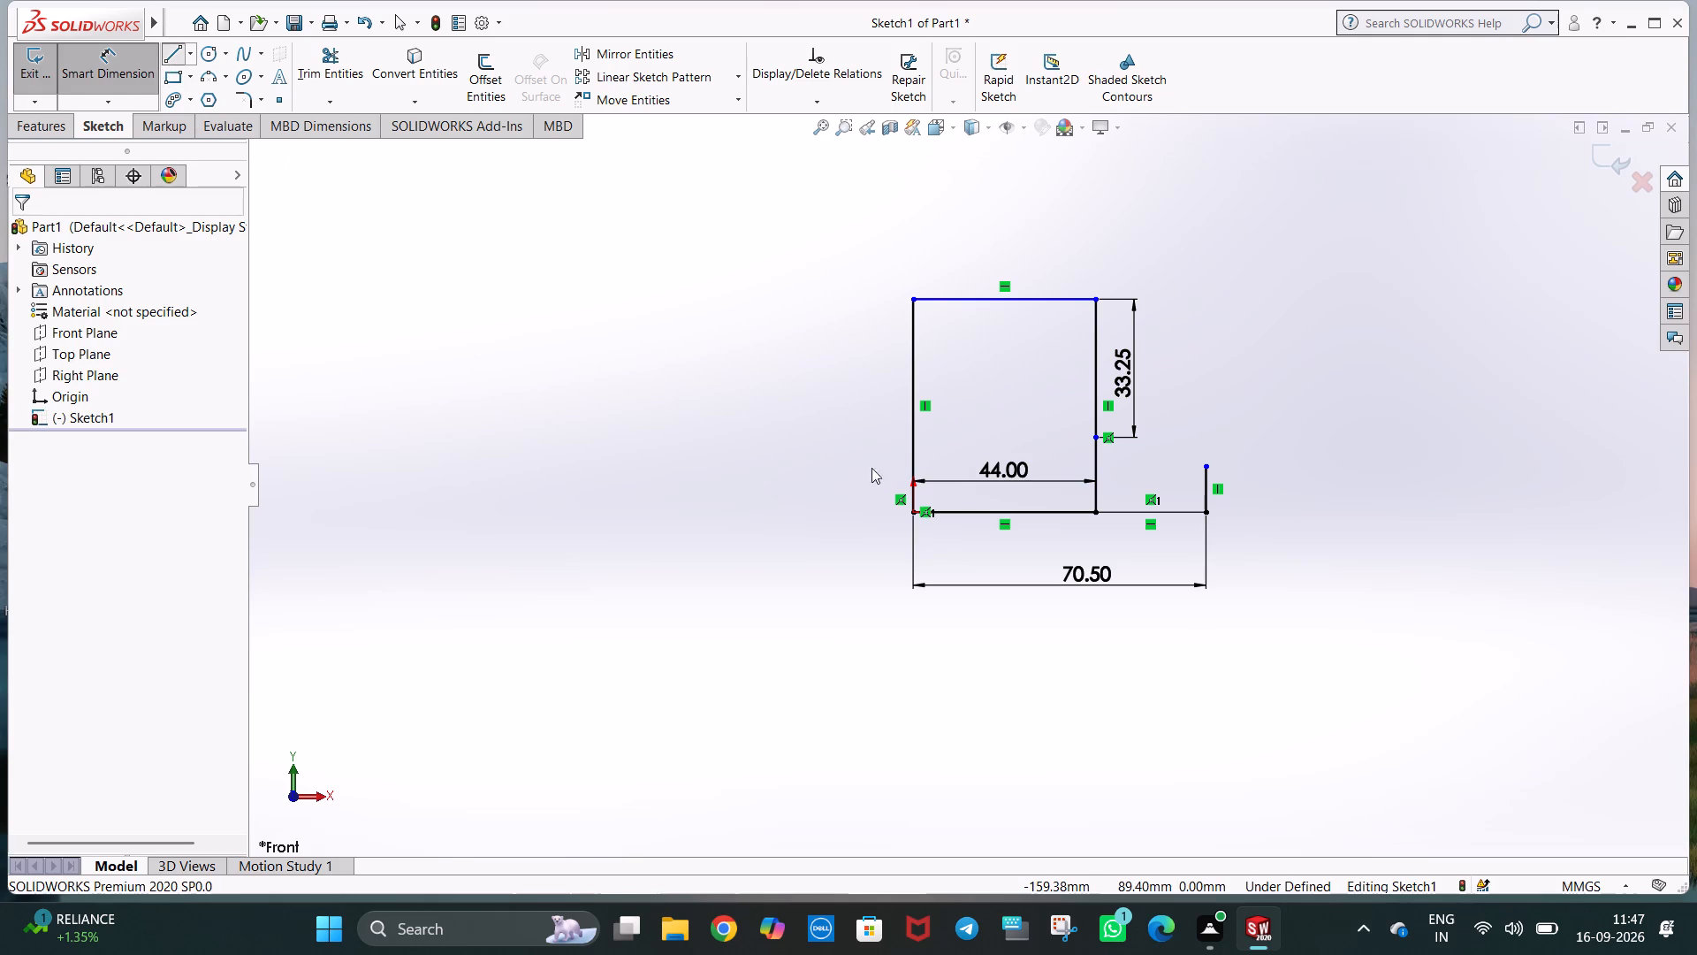
click(1094, 440)
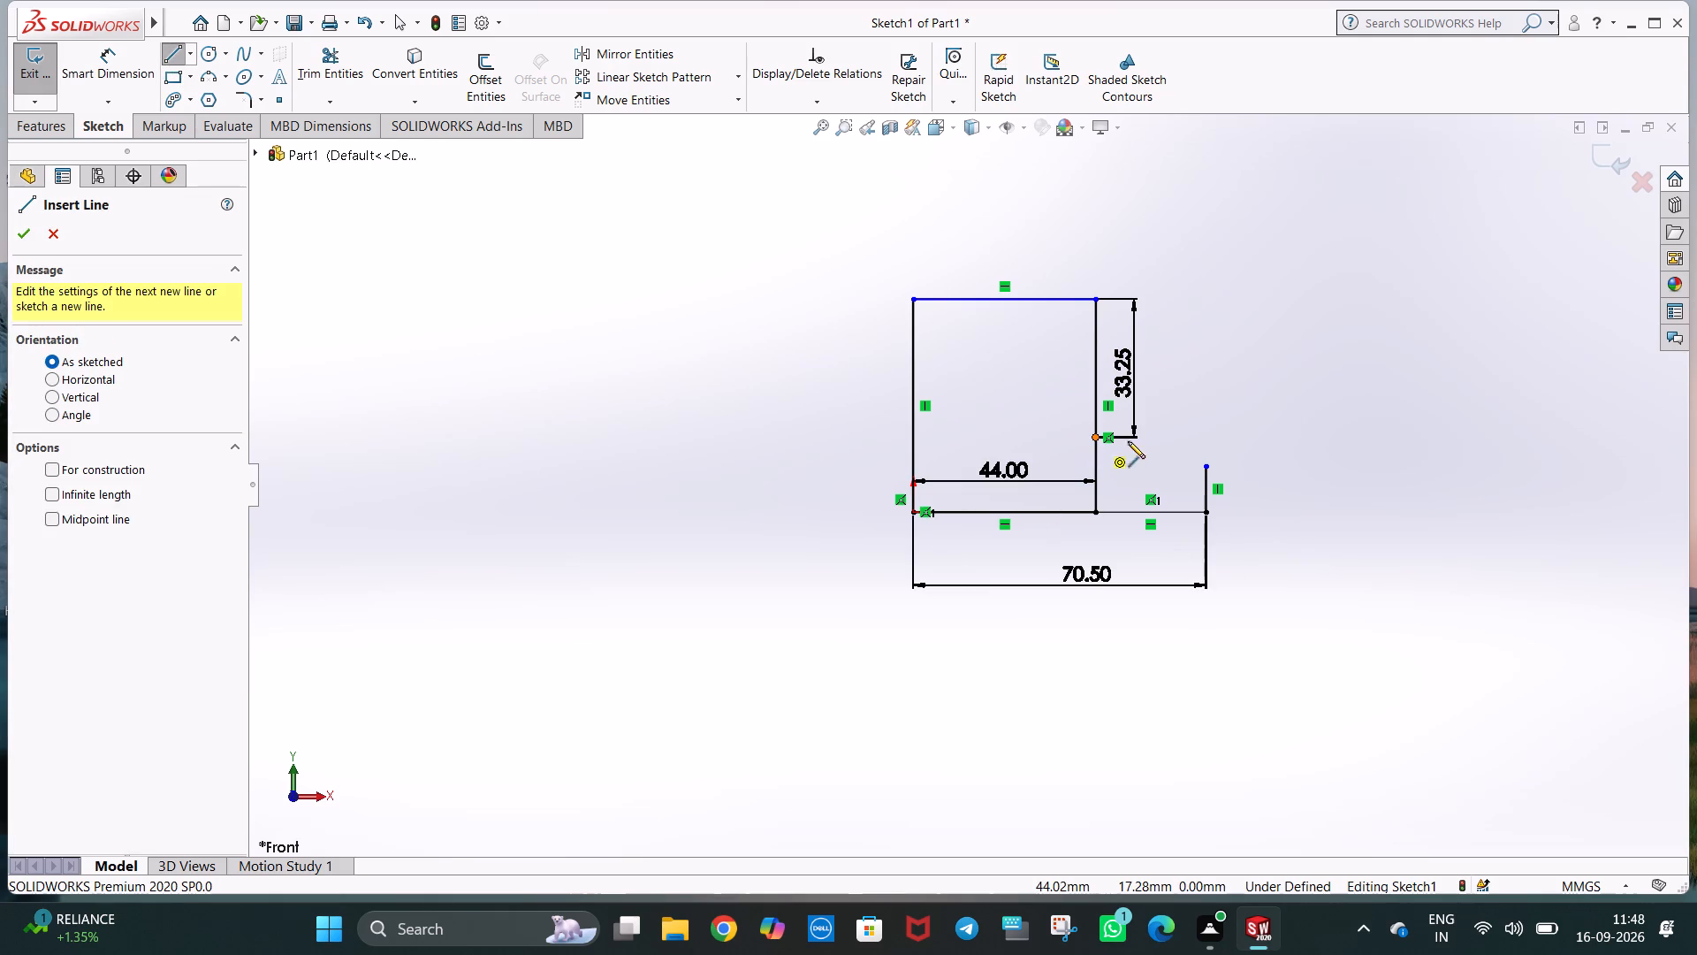
click(1177, 437)
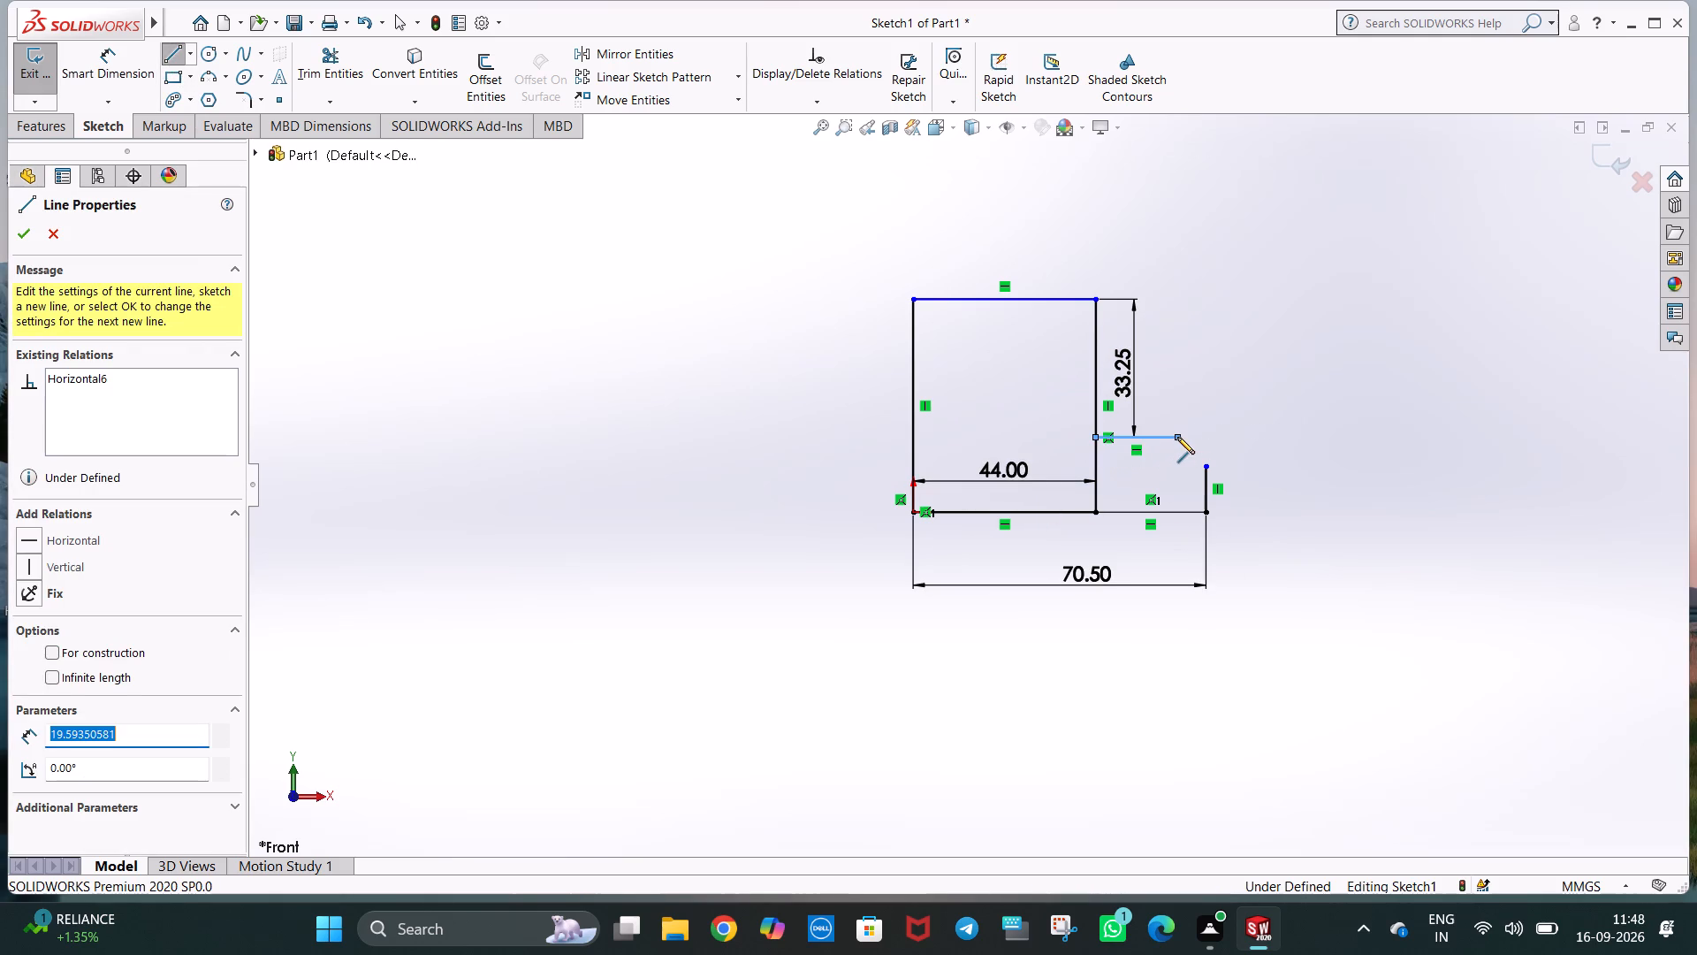
text(20)
key(Return)
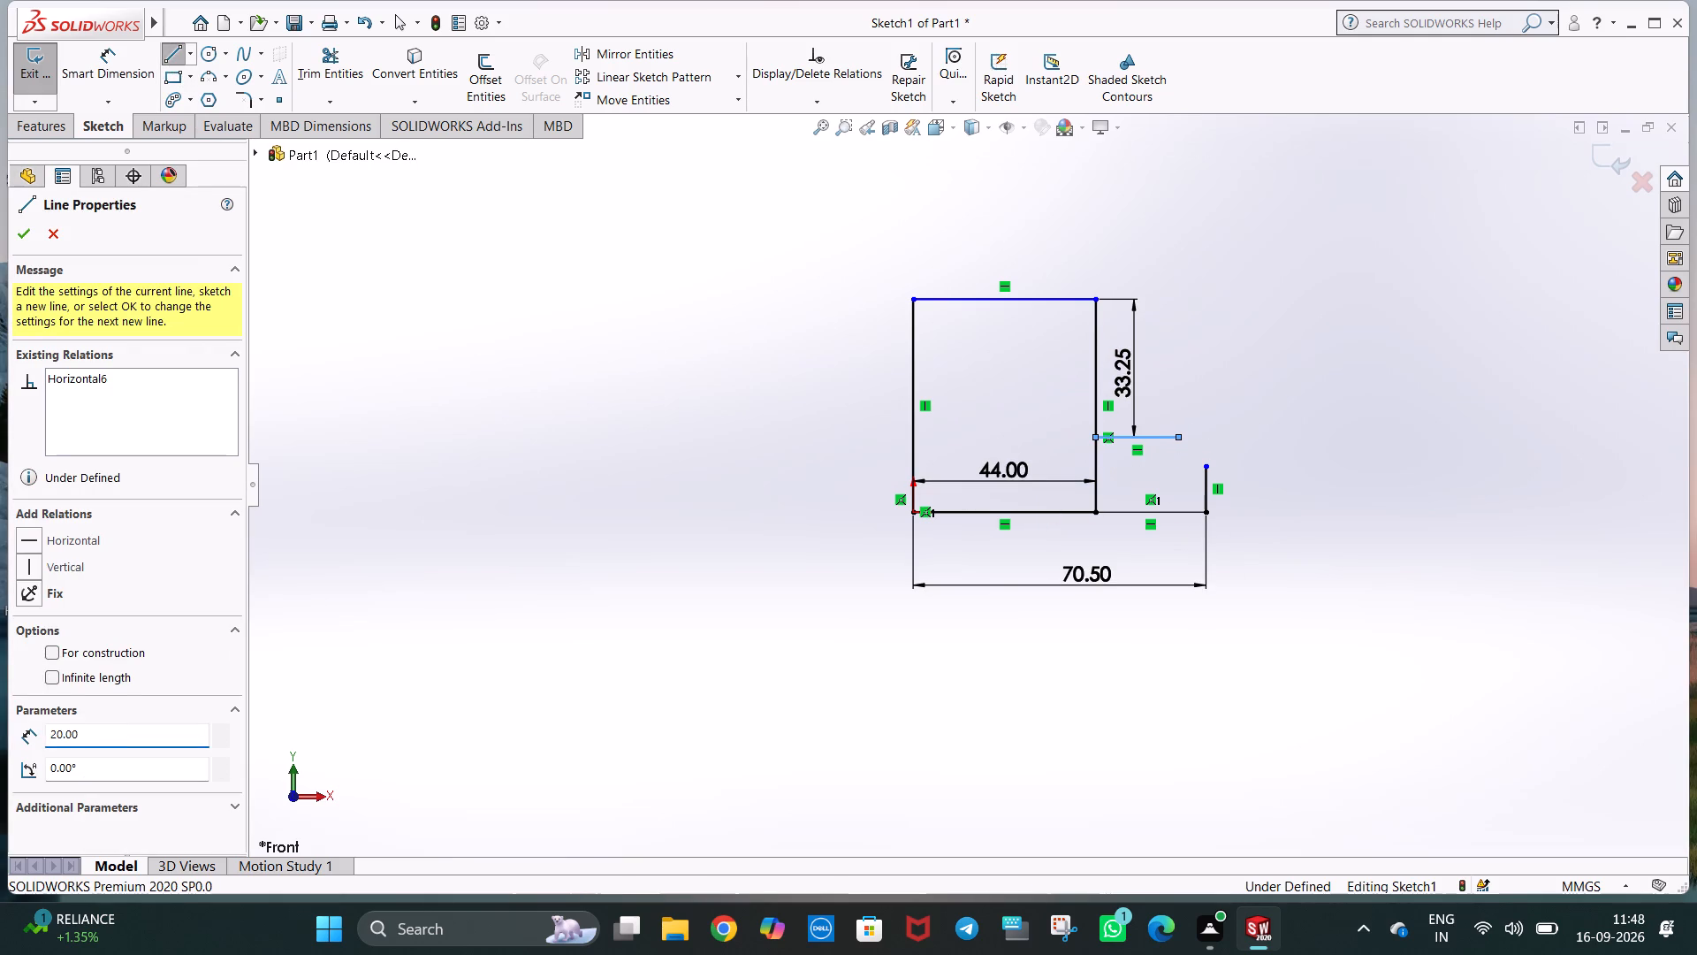
Draw a sloped line from the 20 mm line's free end to the top of the short vertical line.
click(1206, 466)
key(Escape)
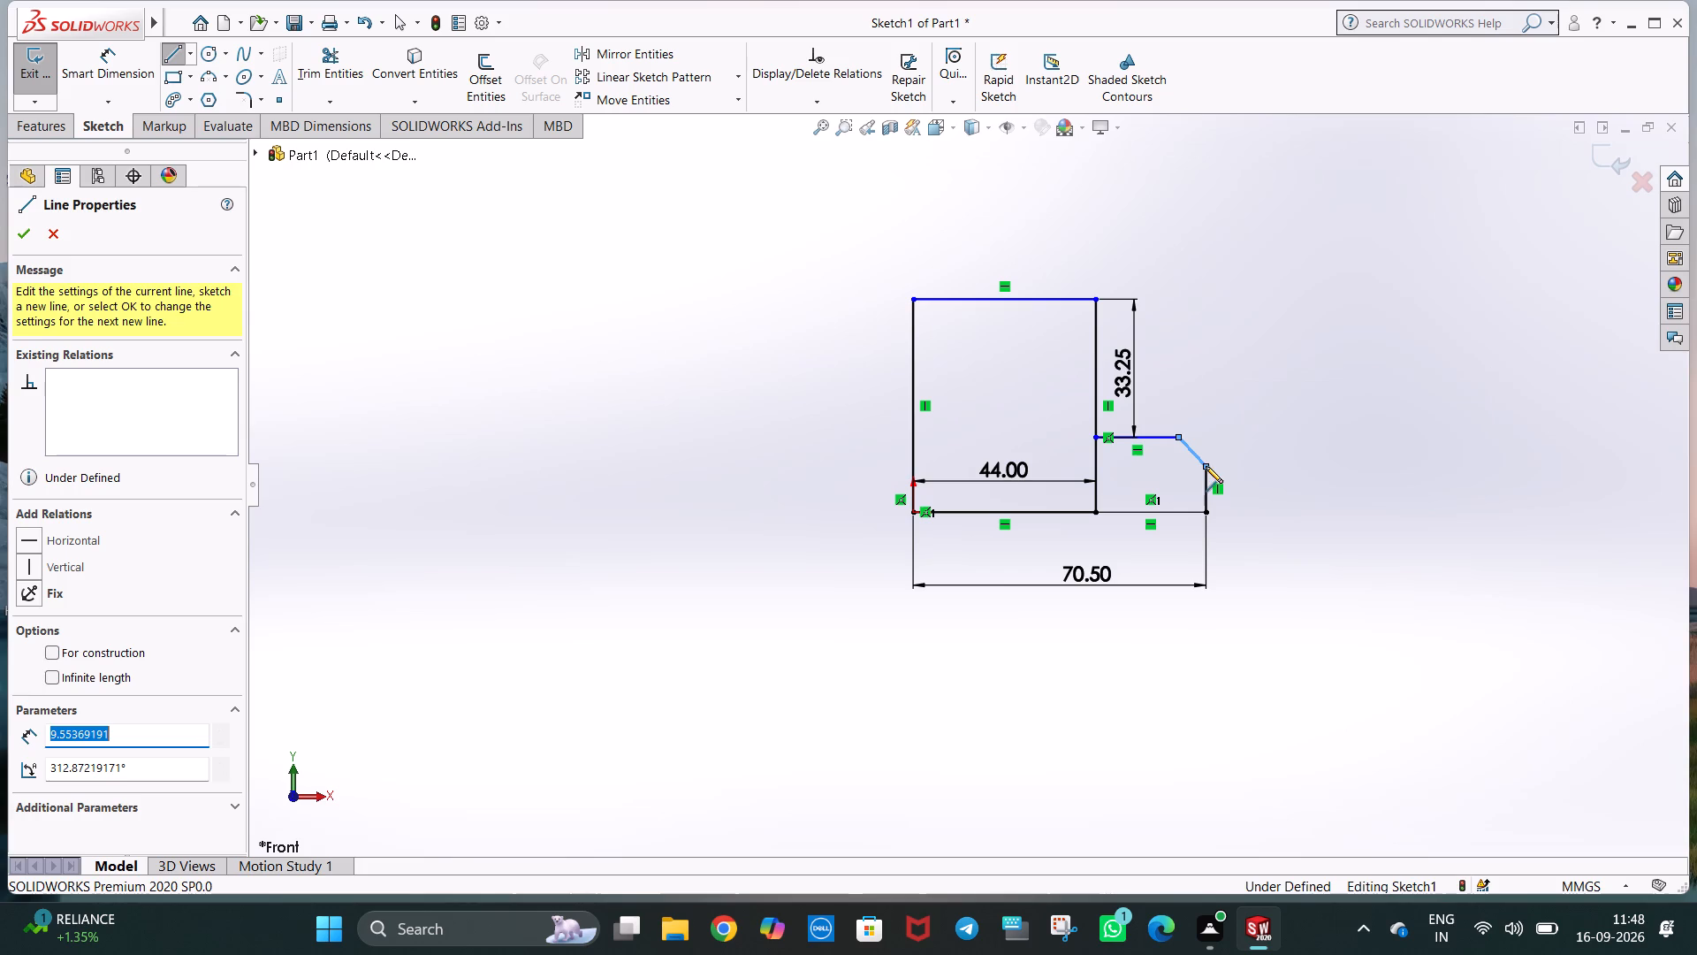
key(Escape)
key(Escape)
click(1232, 468)
scroll(1232, 468, down, 1)
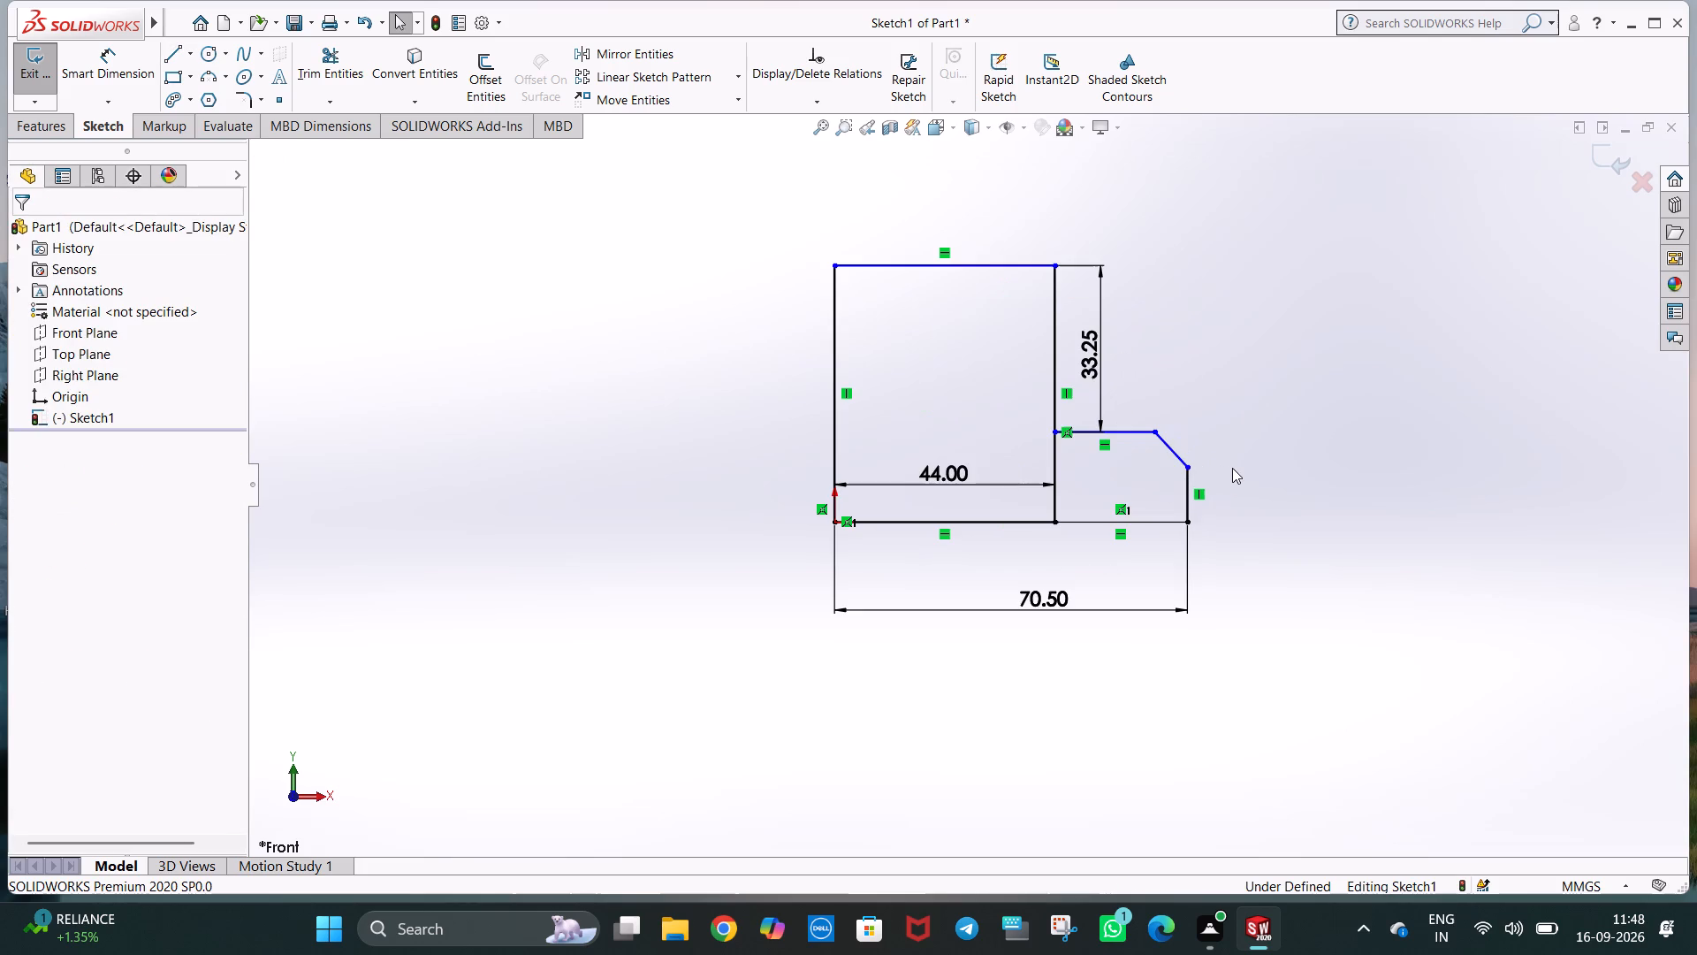
click(1132, 317)
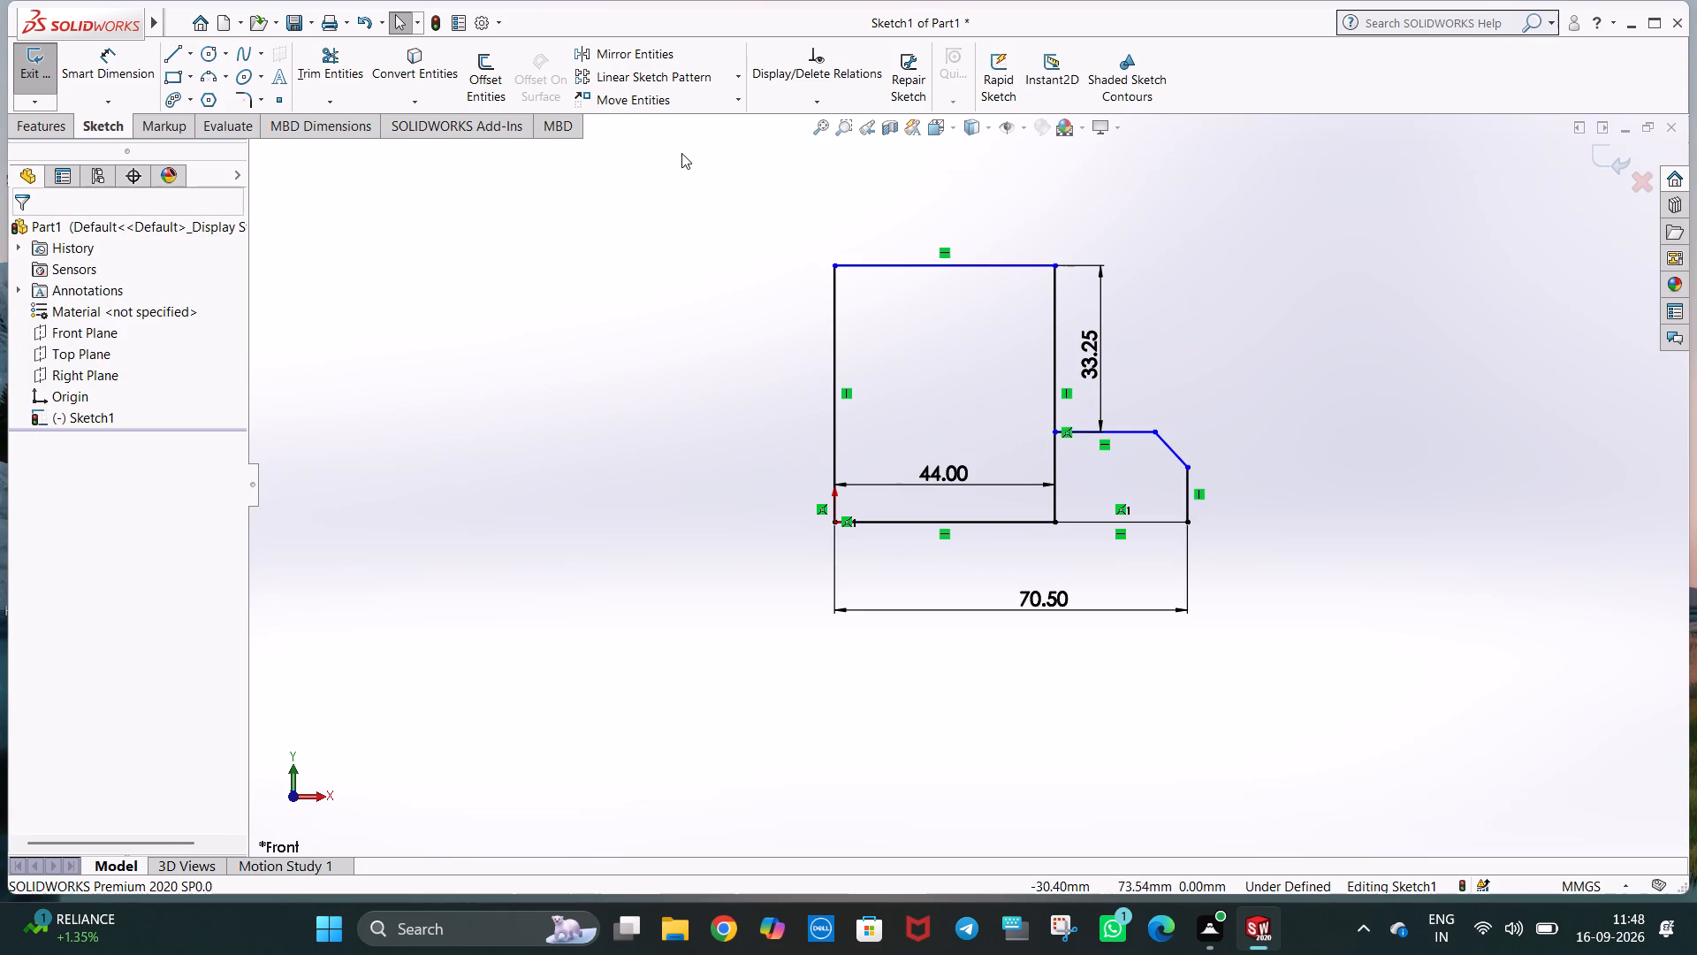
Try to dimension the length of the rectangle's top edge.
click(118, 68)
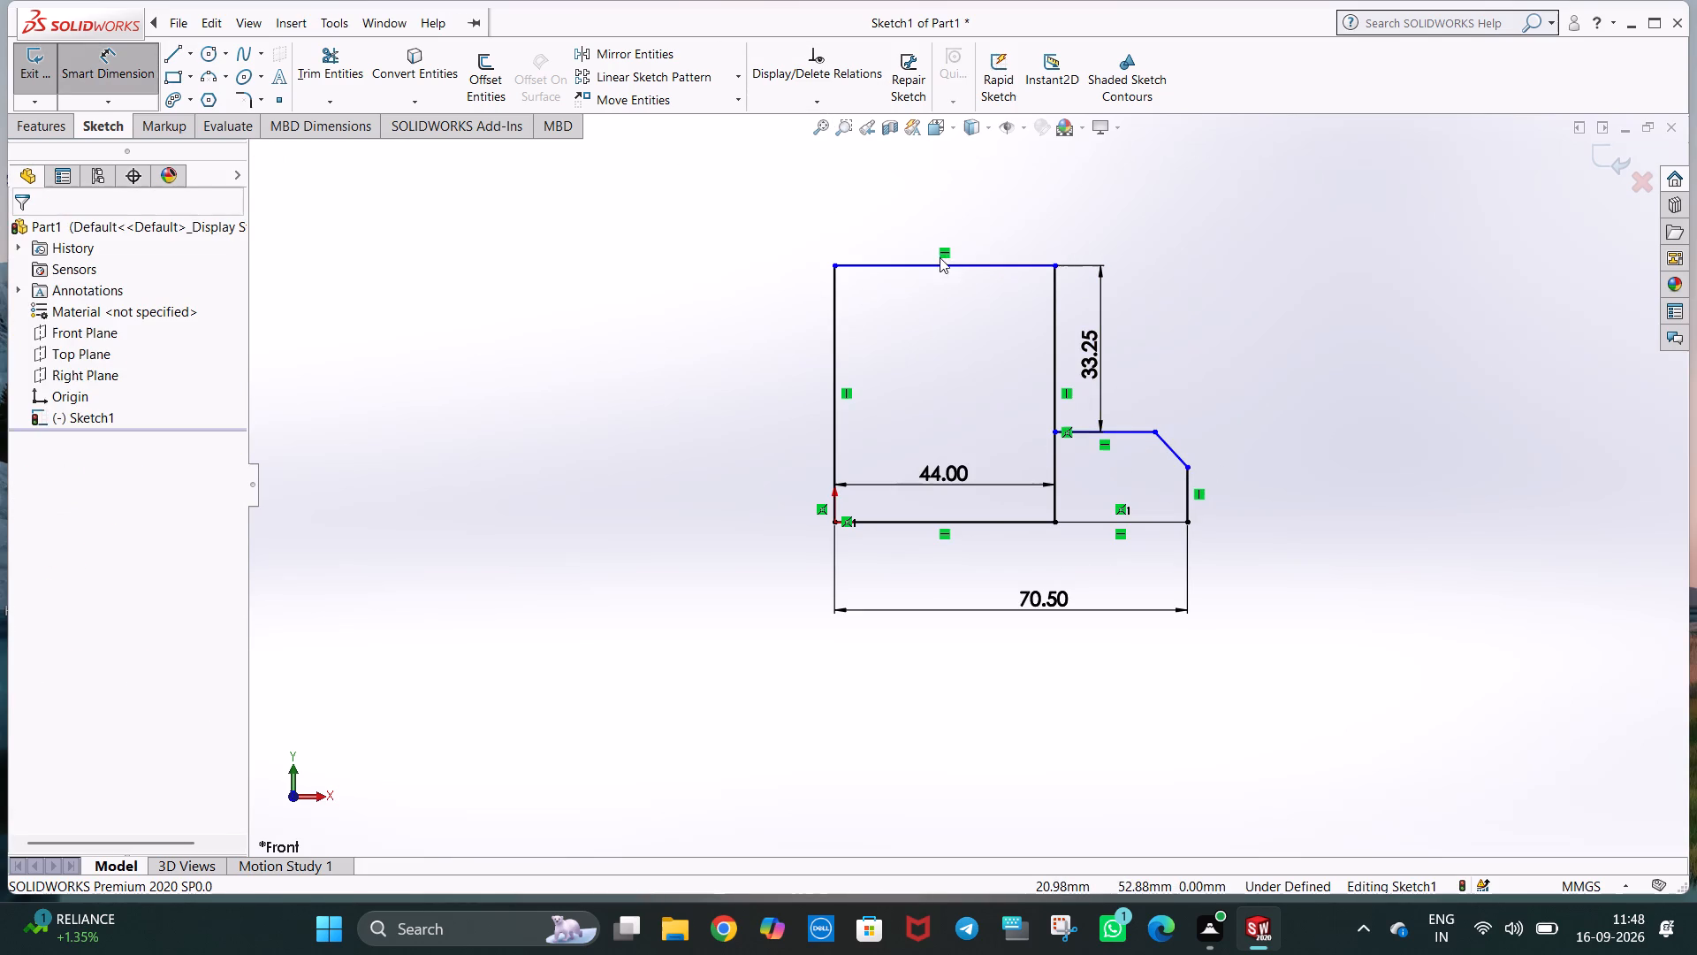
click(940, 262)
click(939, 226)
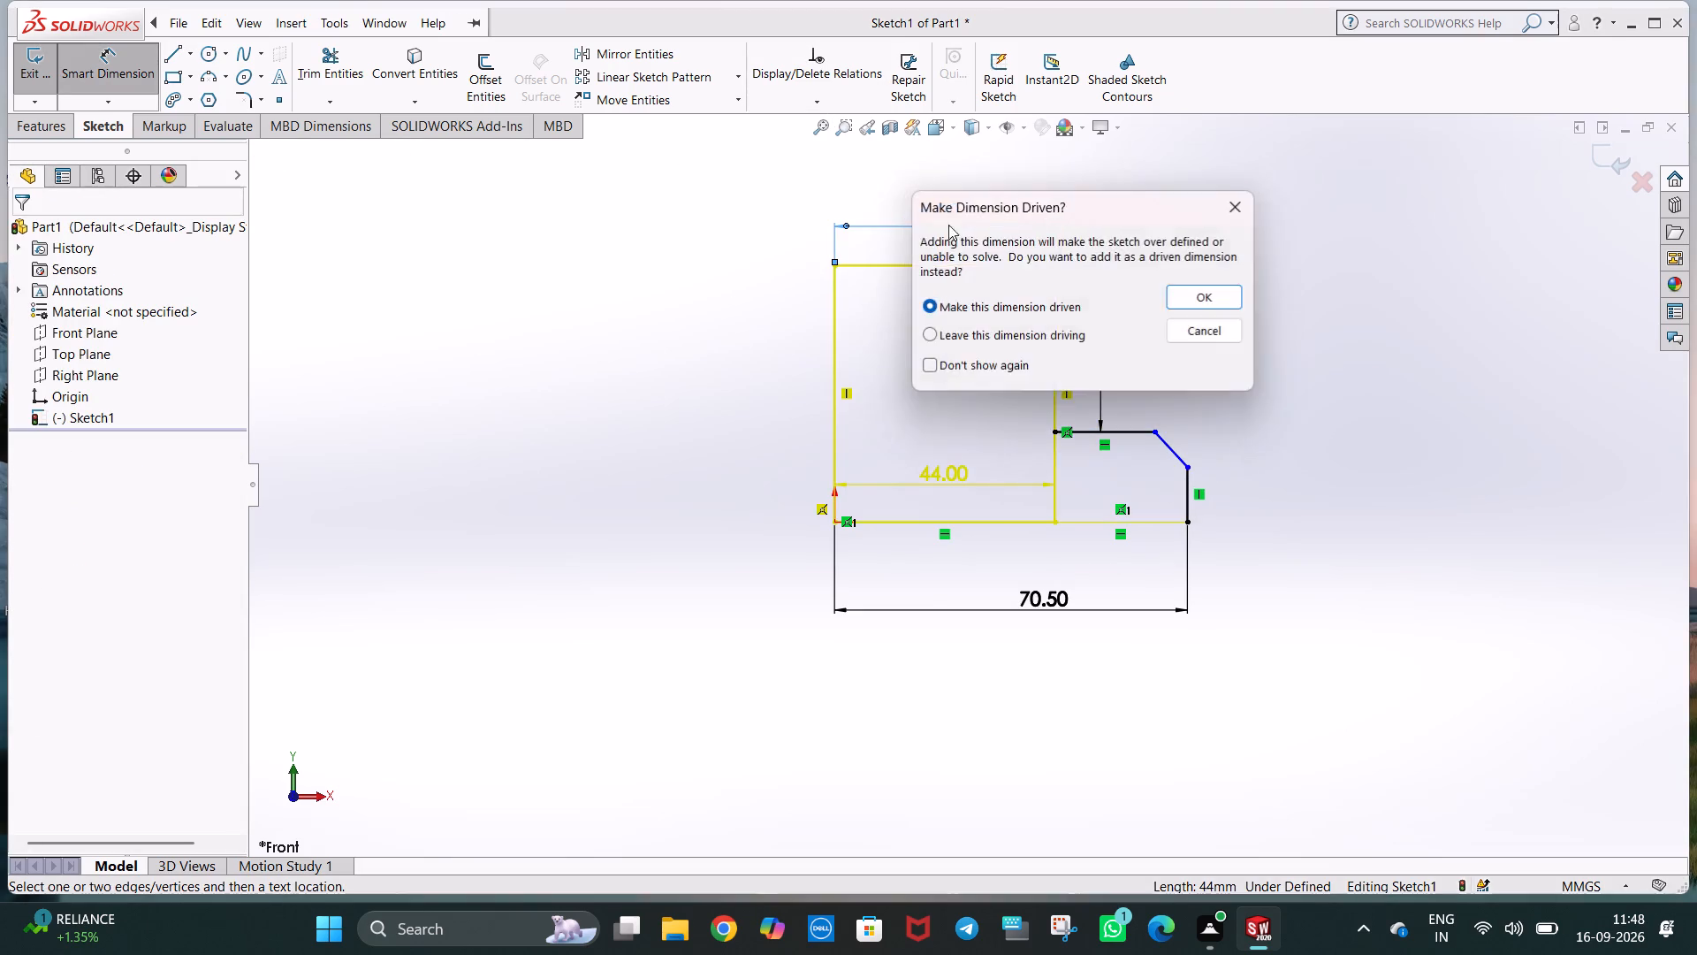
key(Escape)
Dimension the horizontal step line beside the rectangle as 20 mm.
click(1127, 430)
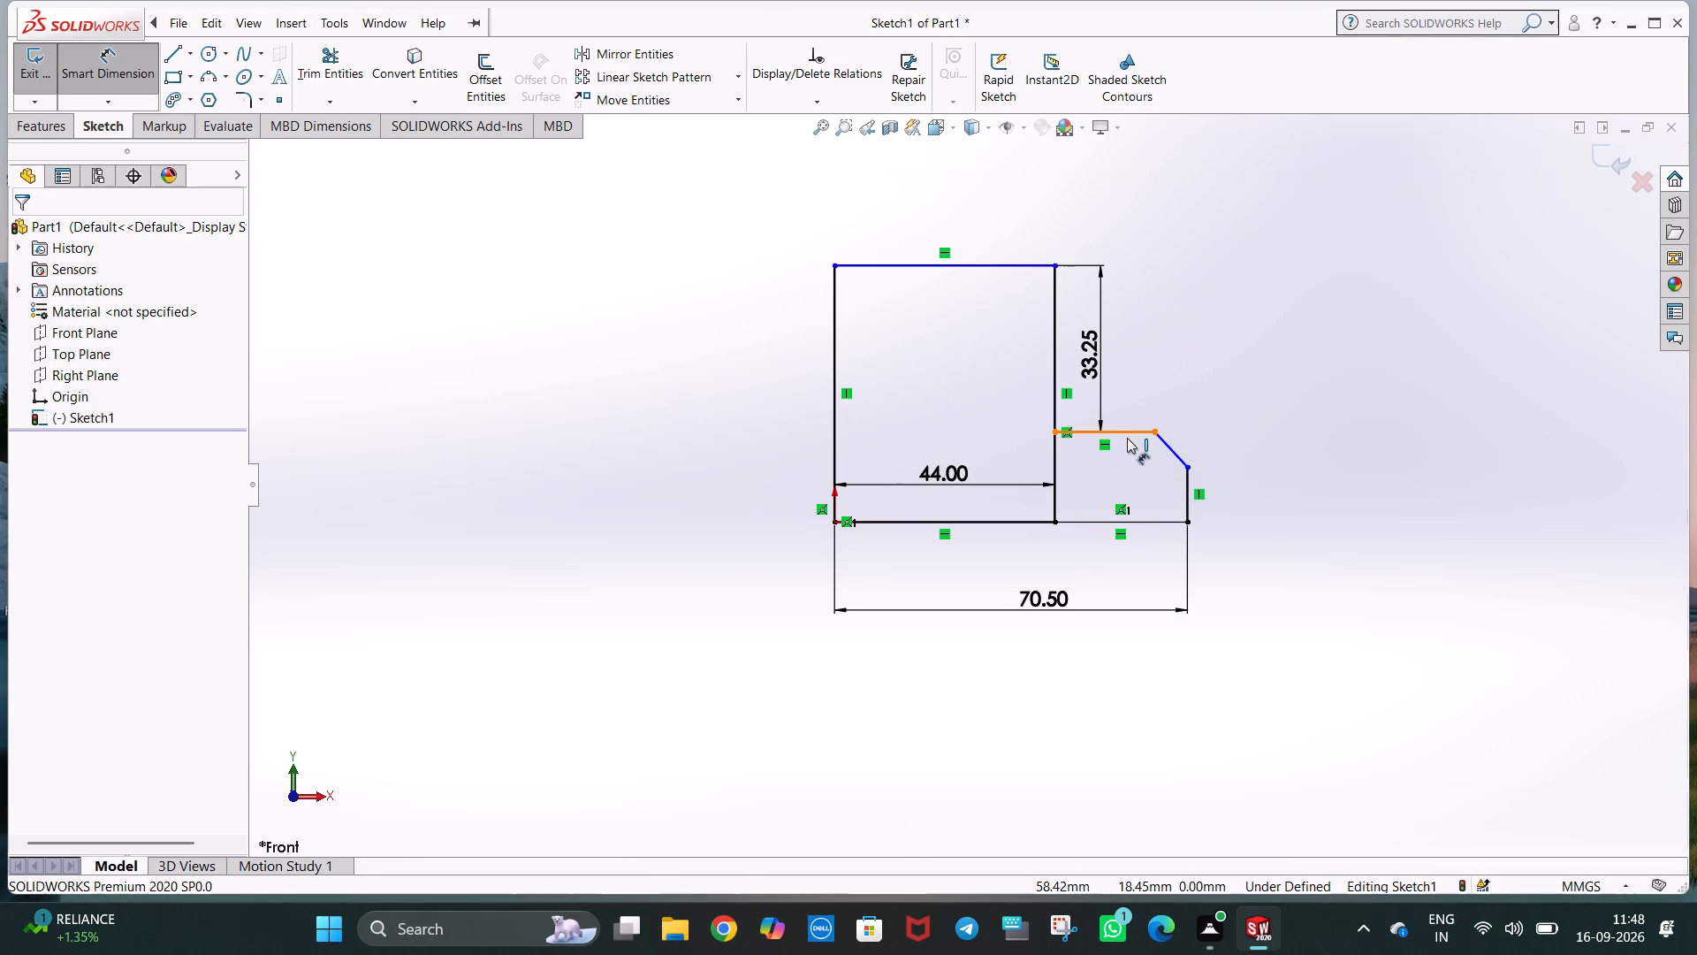
click(1105, 470)
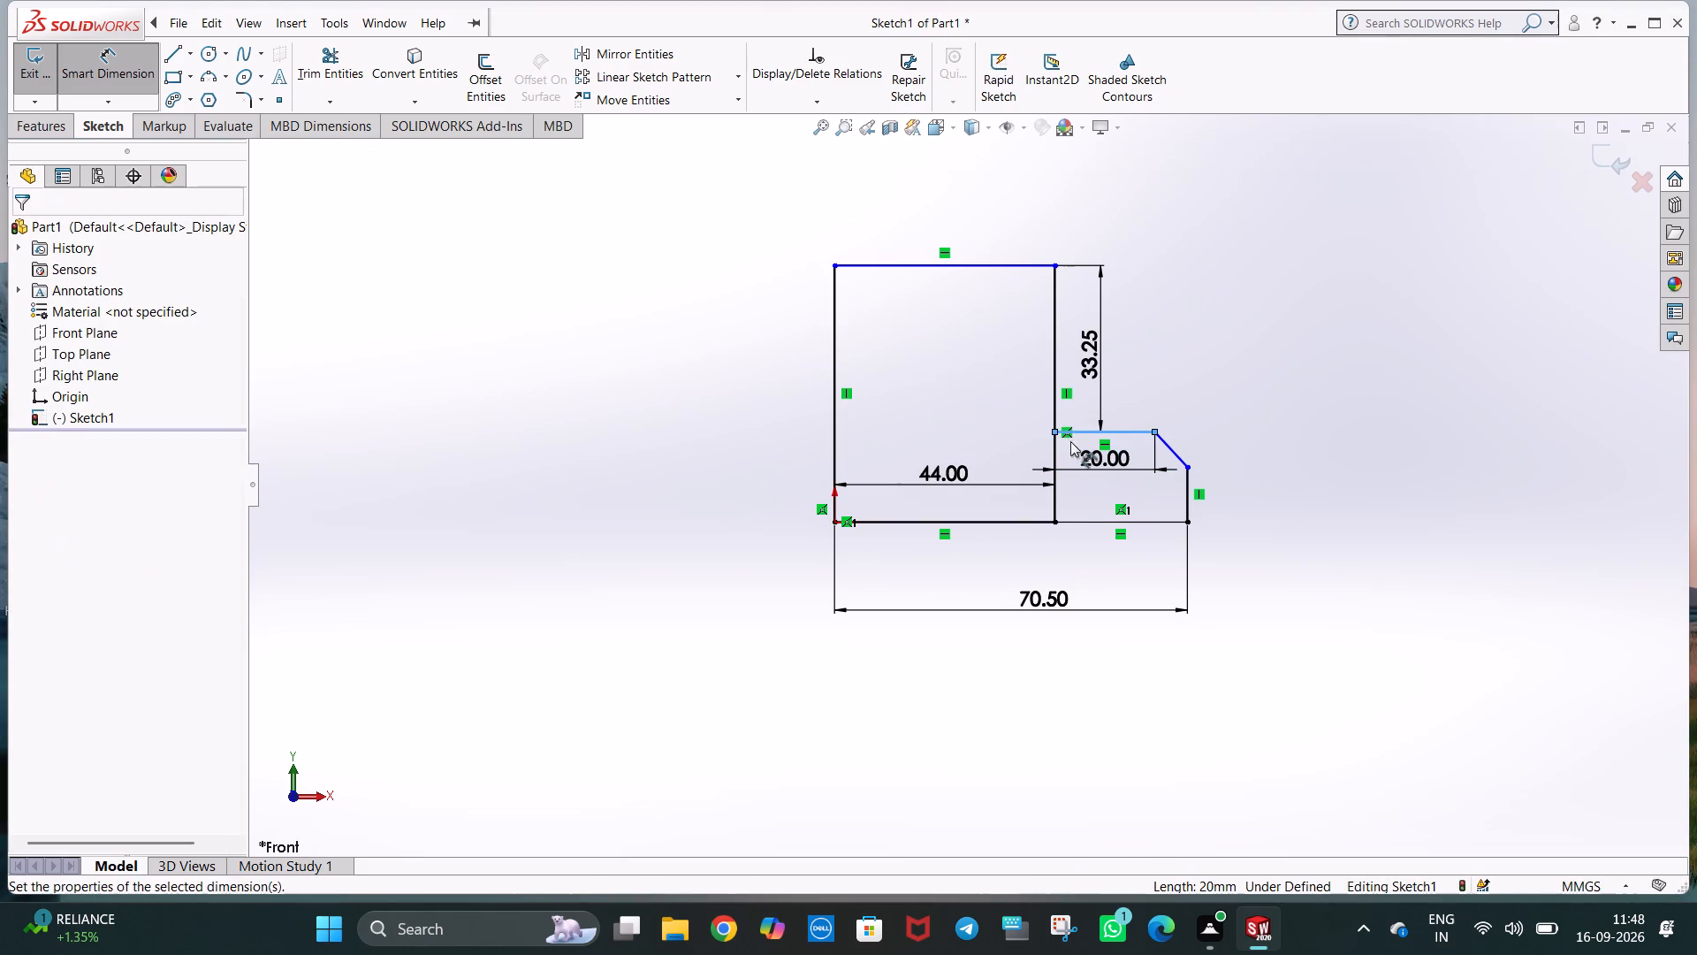
click(1027, 444)
click(1191, 359)
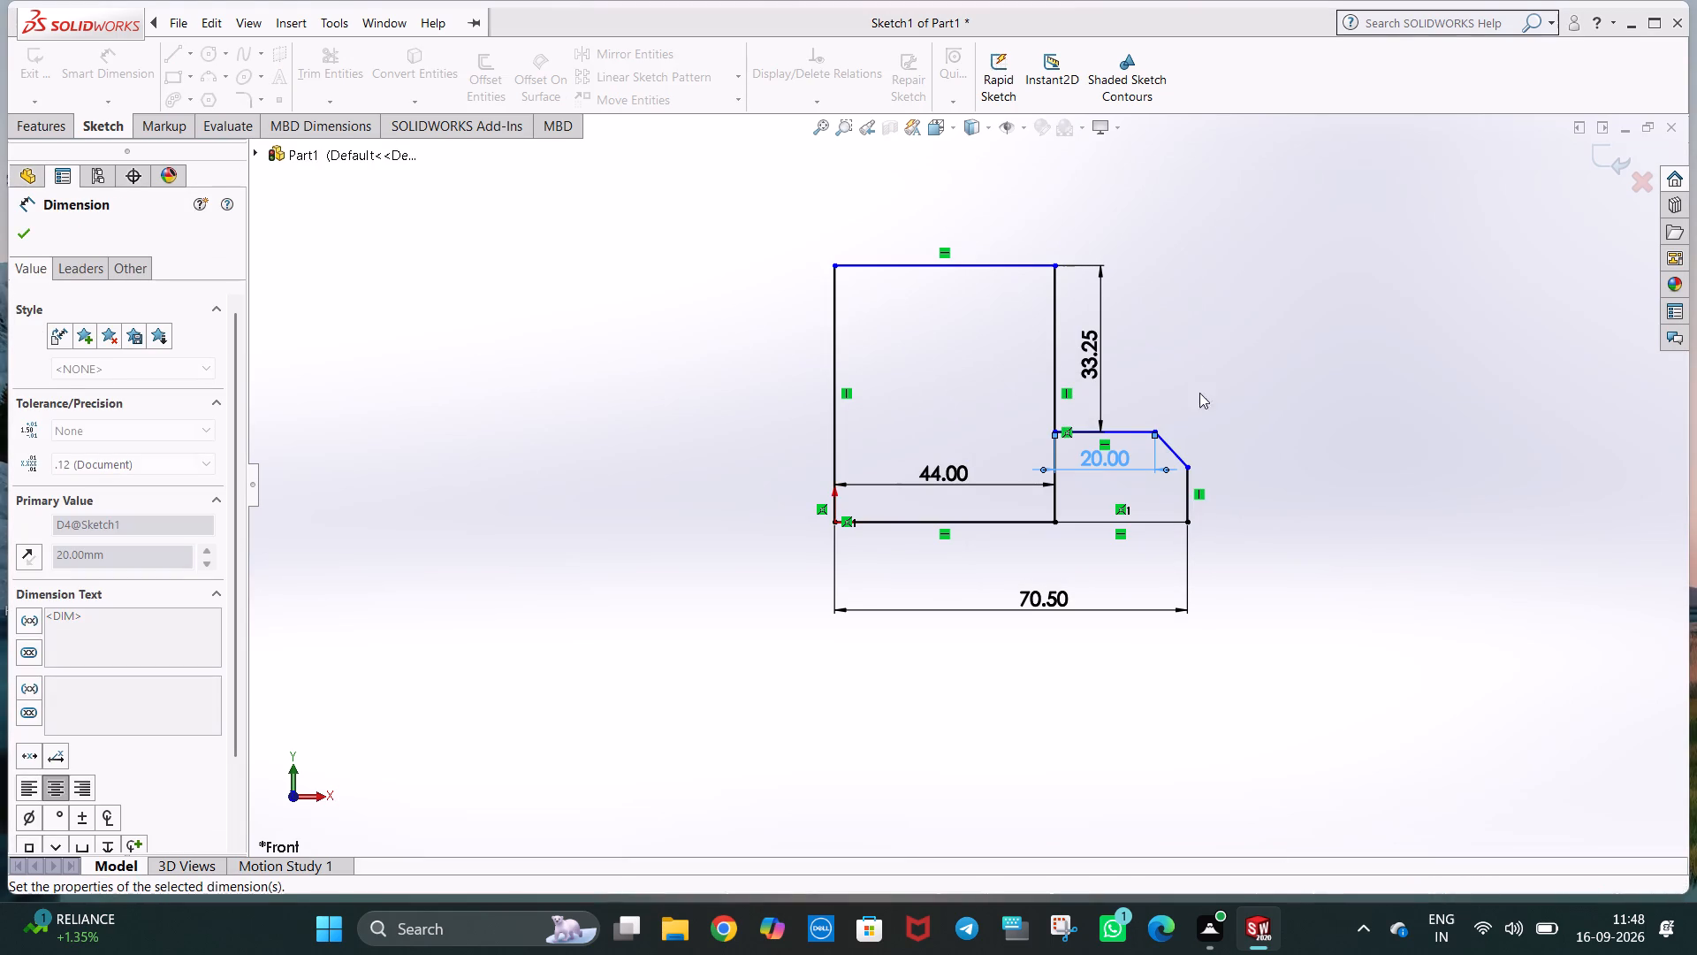
Dimension the short outer vertical line as 11 mm.
click(1187, 495)
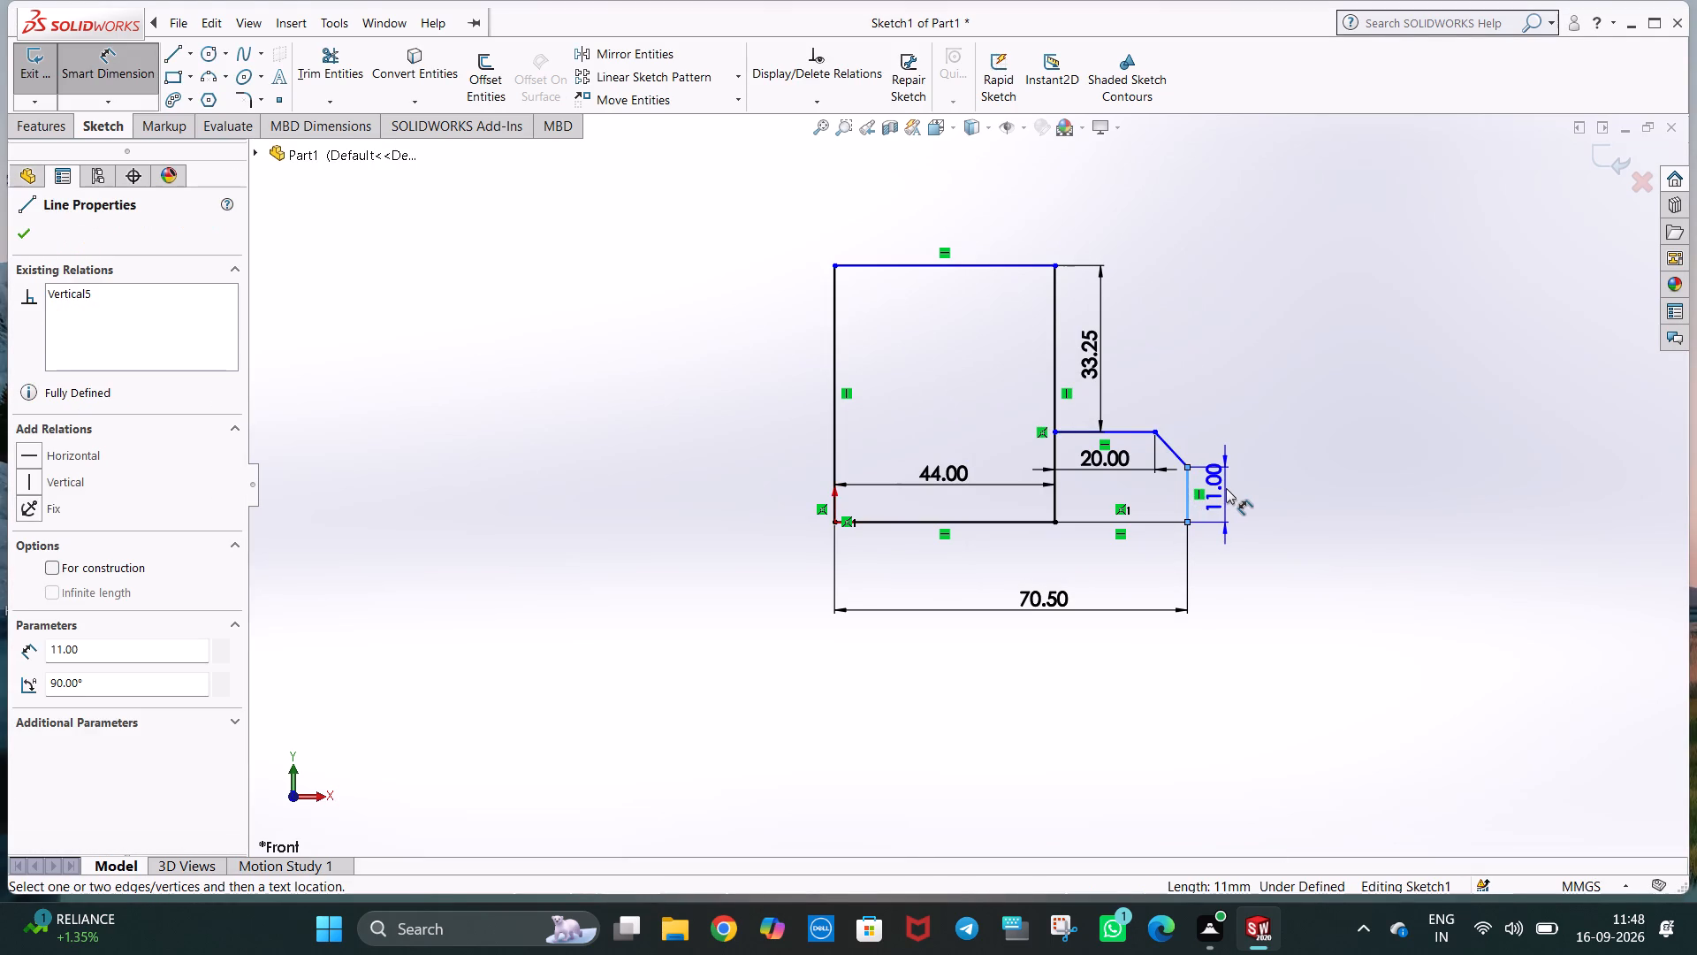
click(1229, 493)
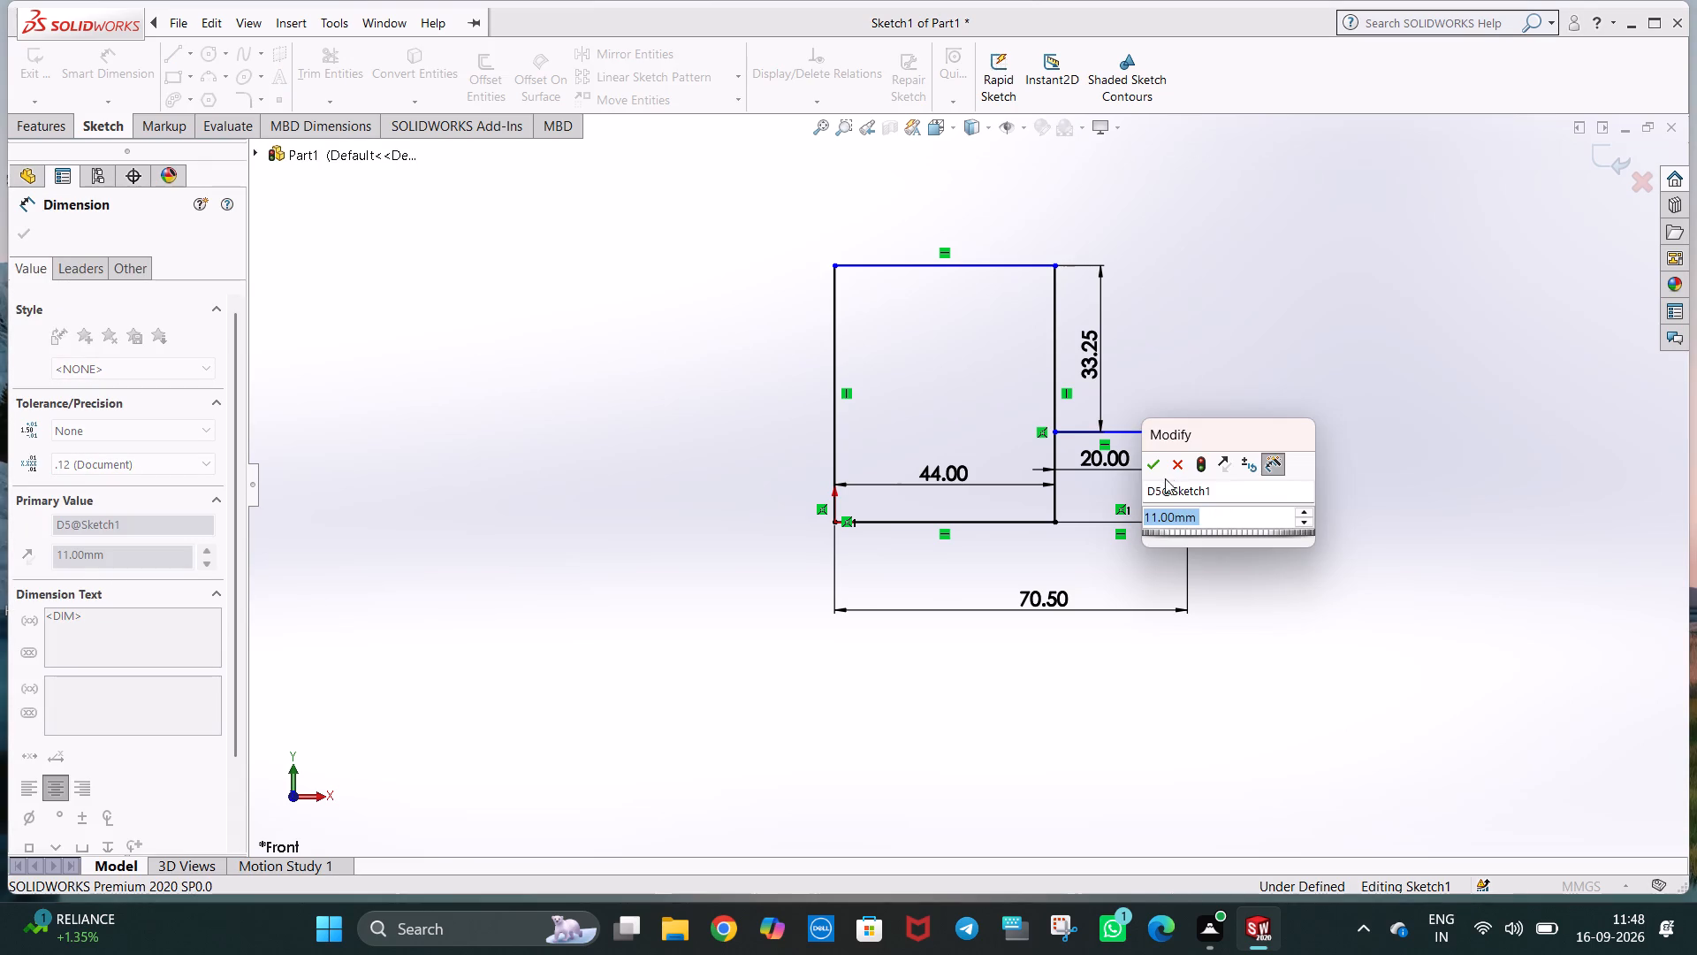
click(1151, 467)
click(1191, 345)
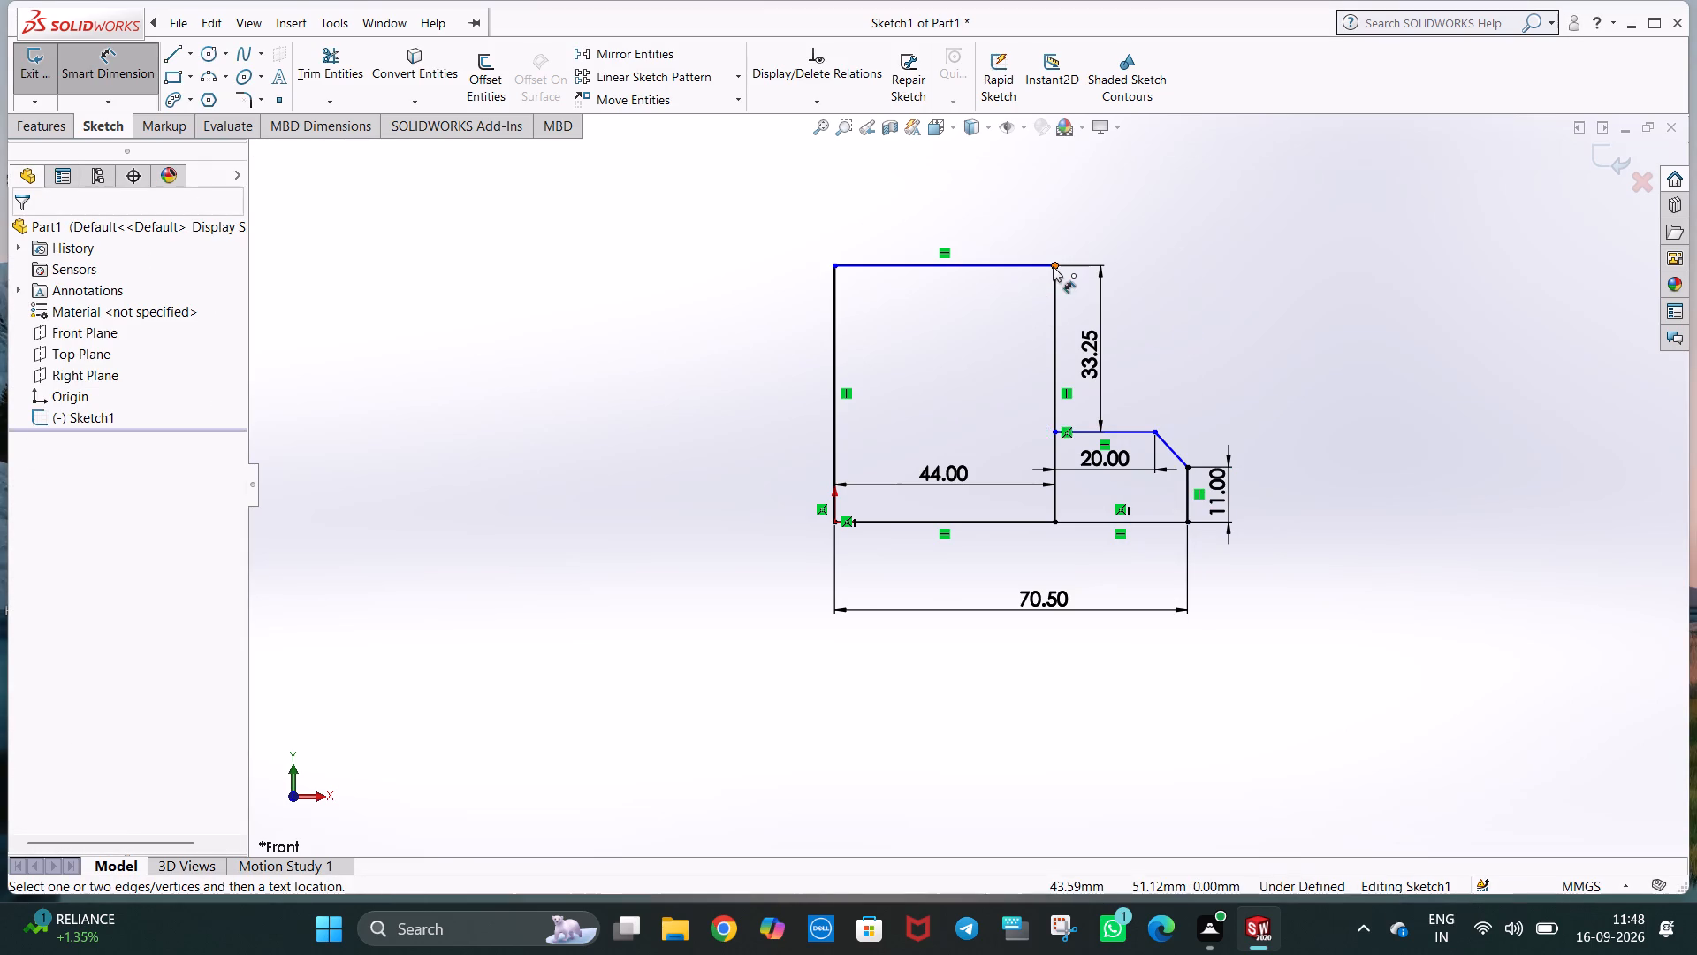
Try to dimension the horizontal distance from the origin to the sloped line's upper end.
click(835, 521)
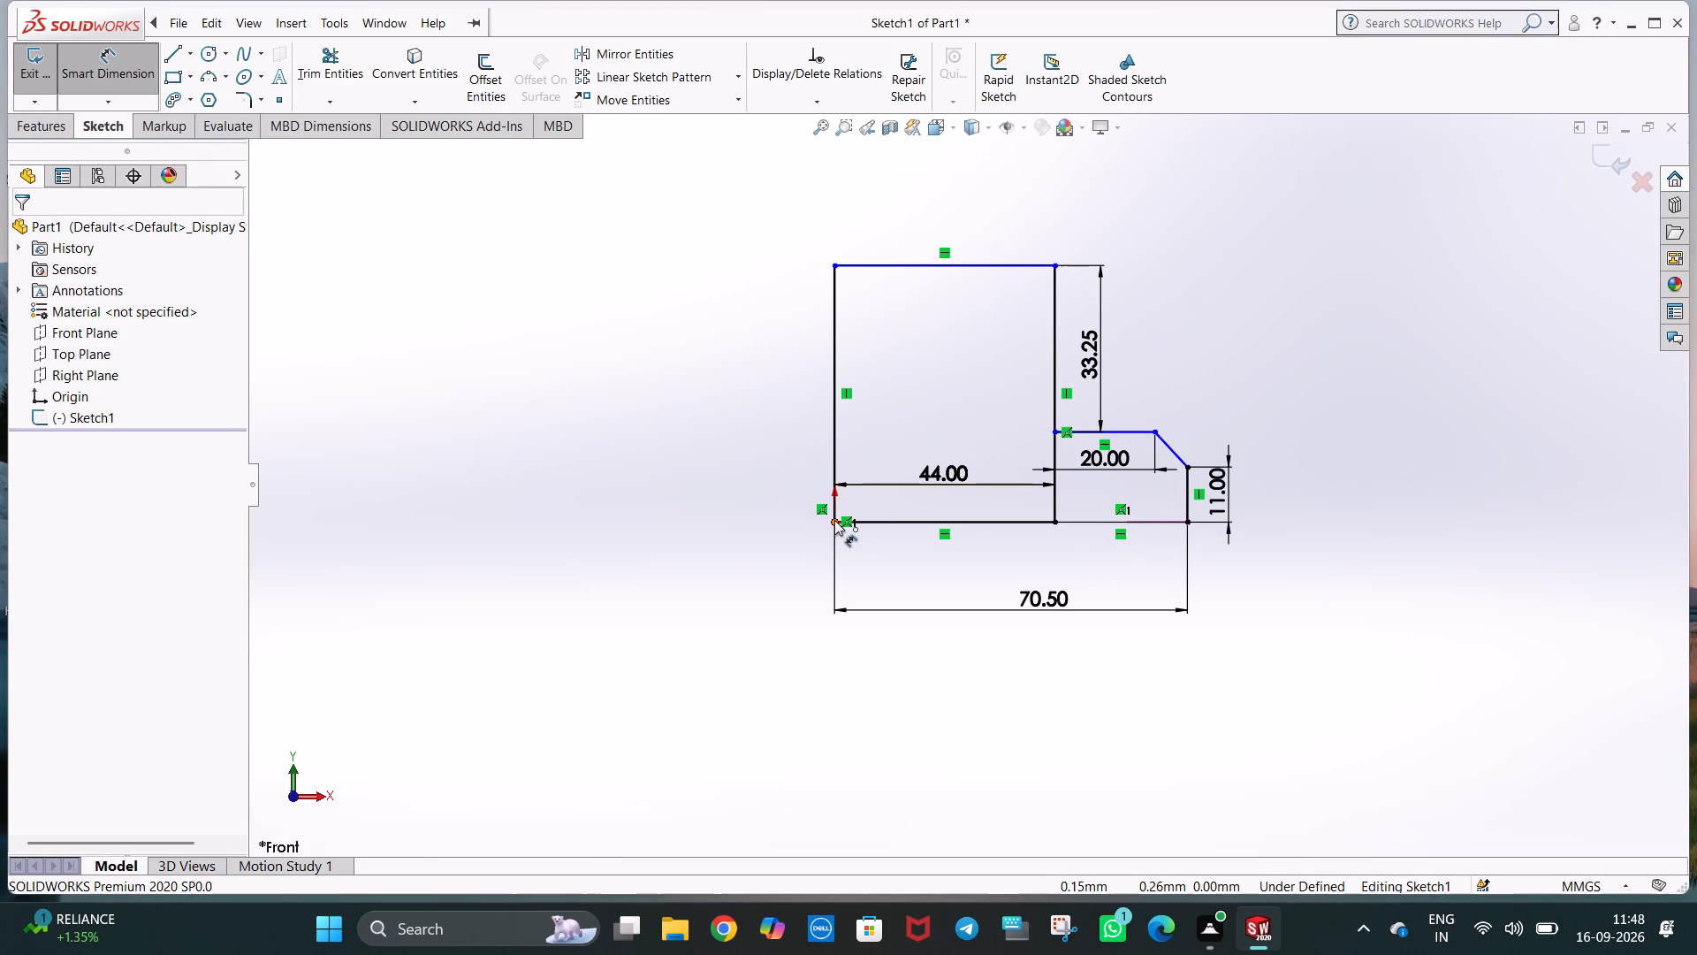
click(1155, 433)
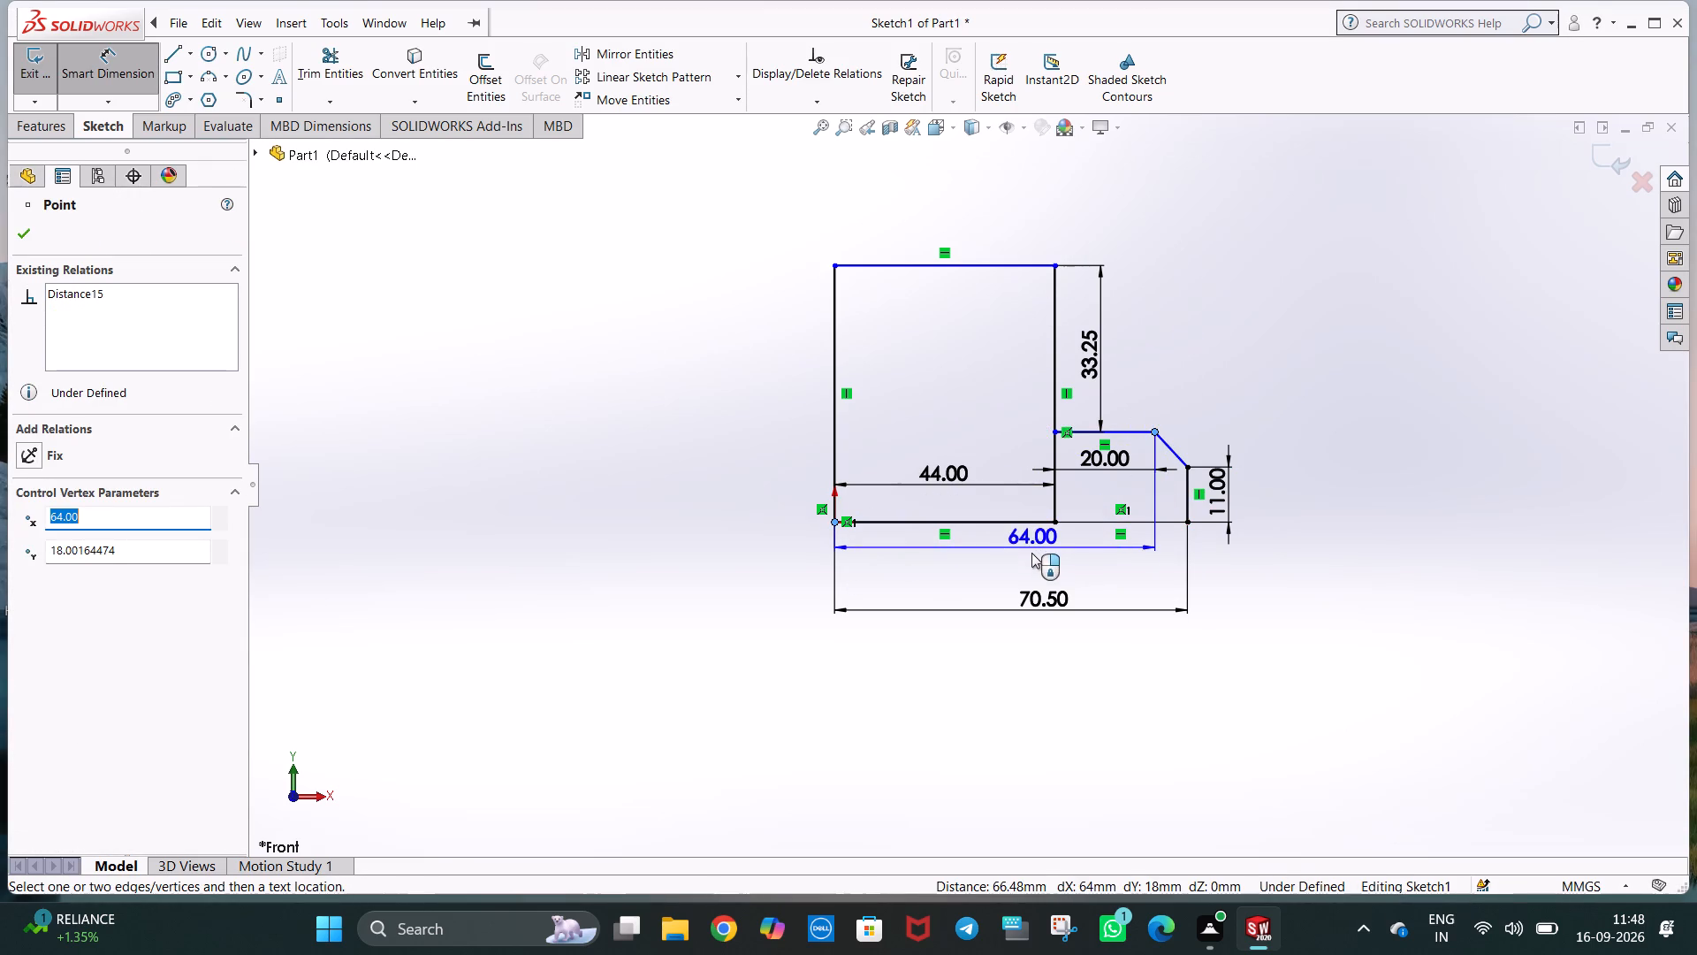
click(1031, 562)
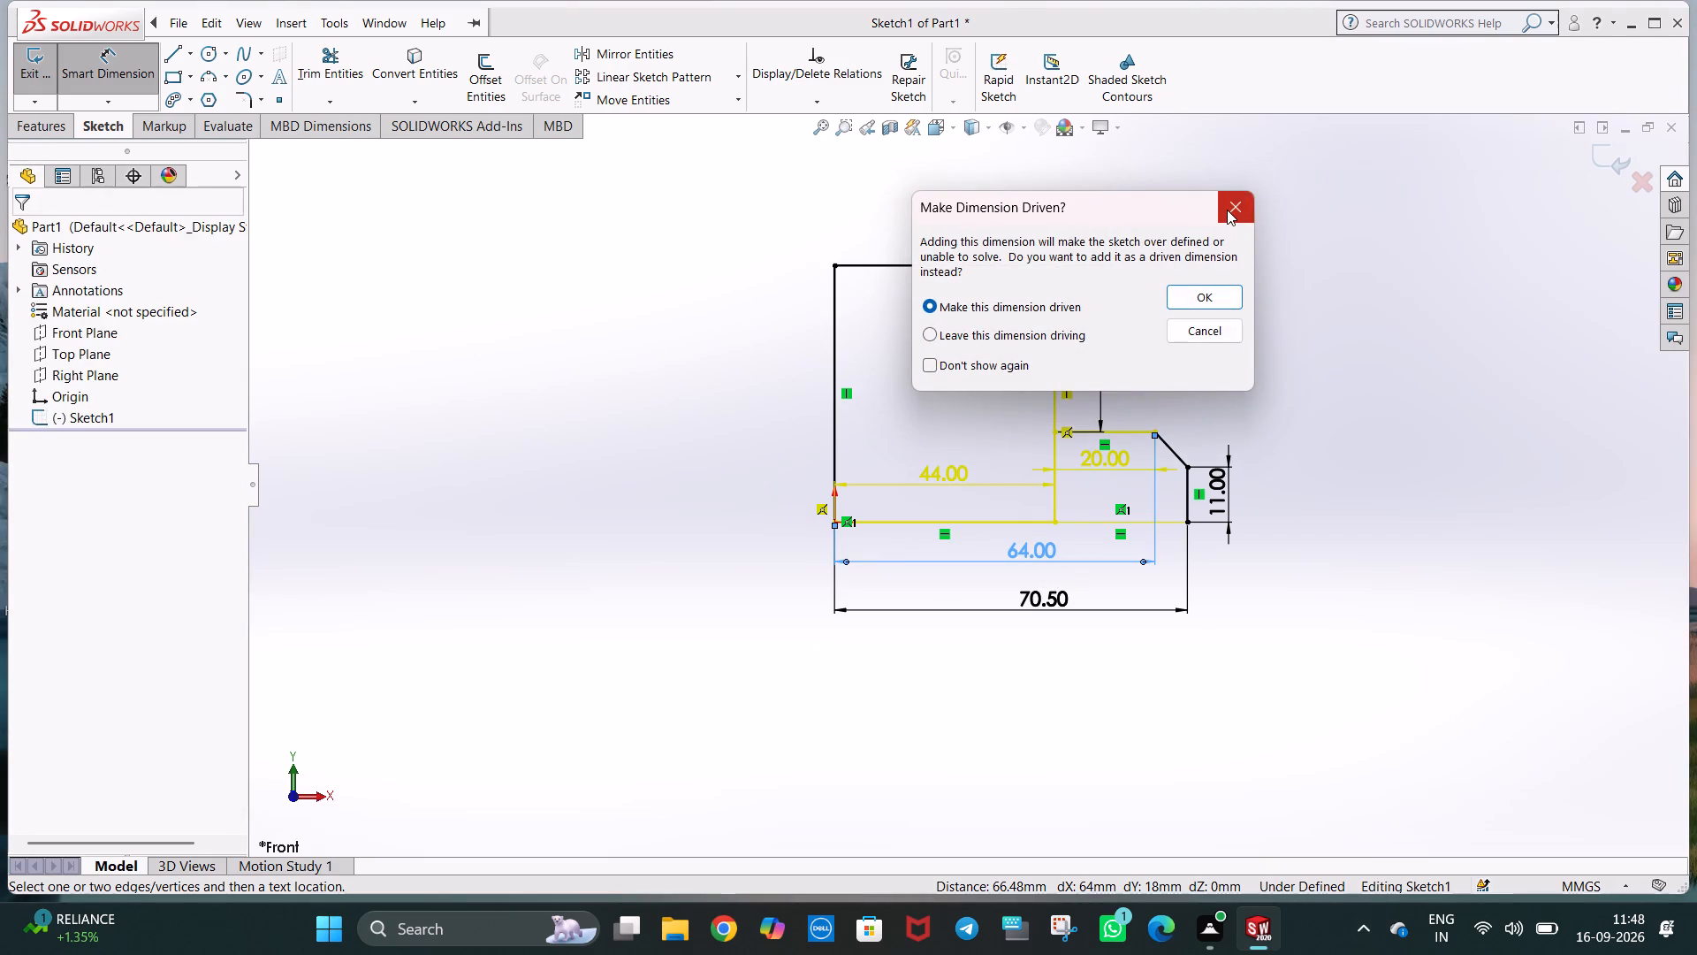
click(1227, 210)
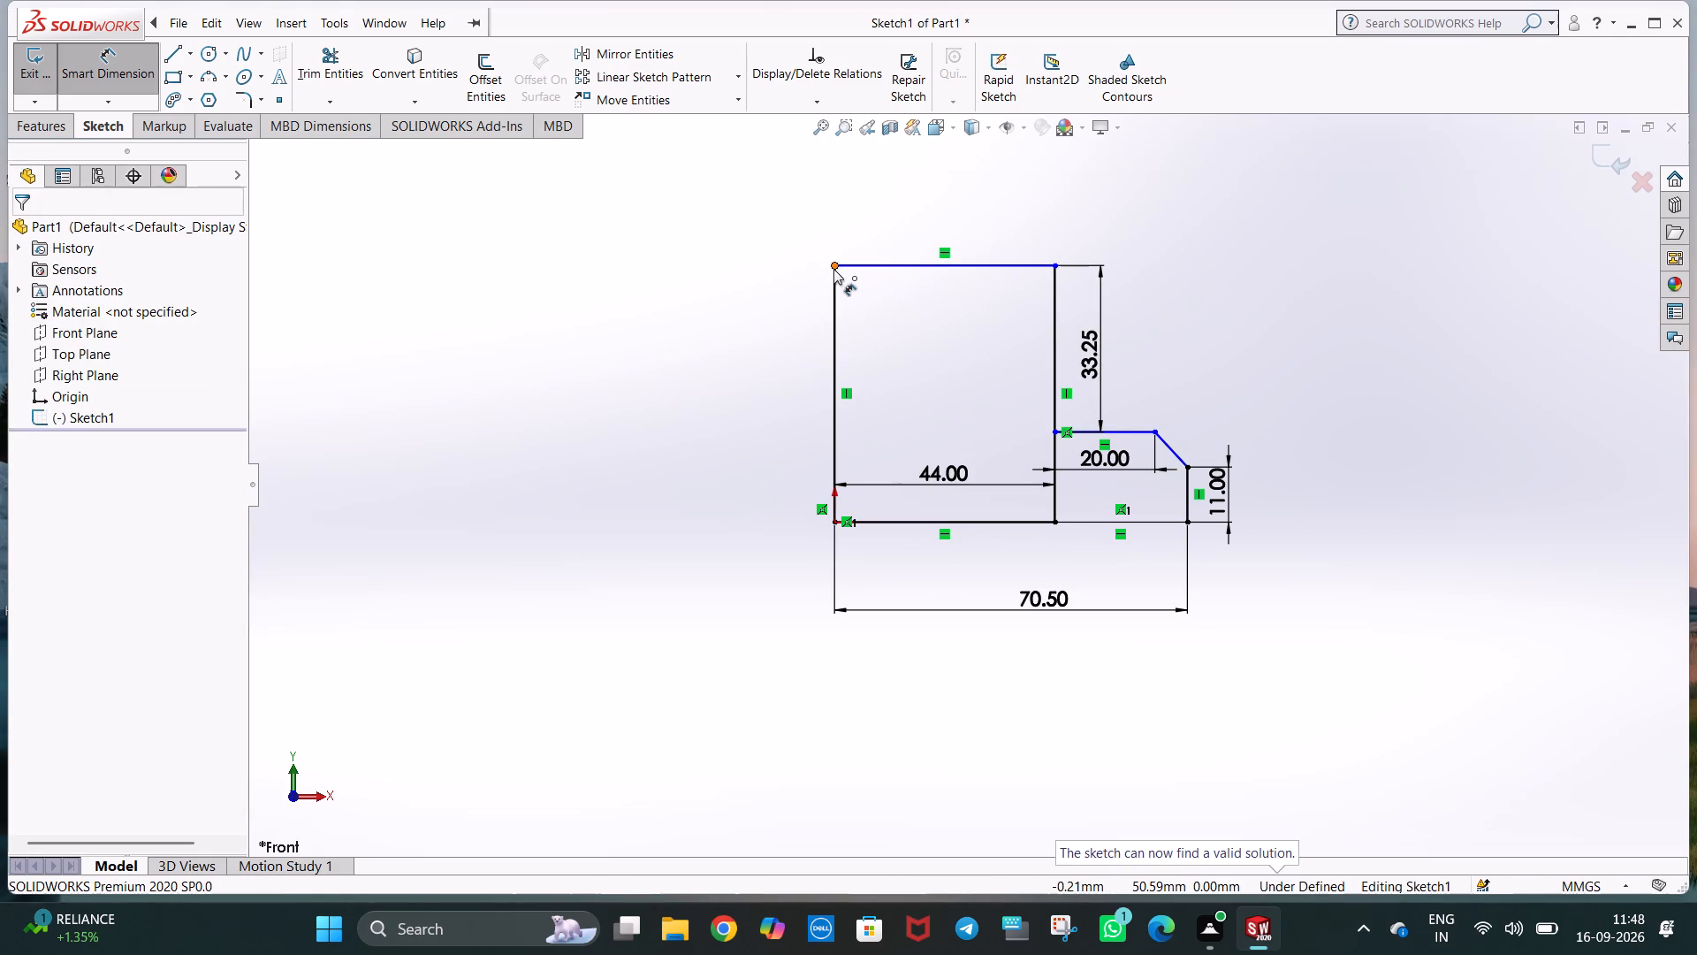
Dimension the vertical distance from the origin to the rectangle's upper left corner as 55.25 mm.
click(833, 268)
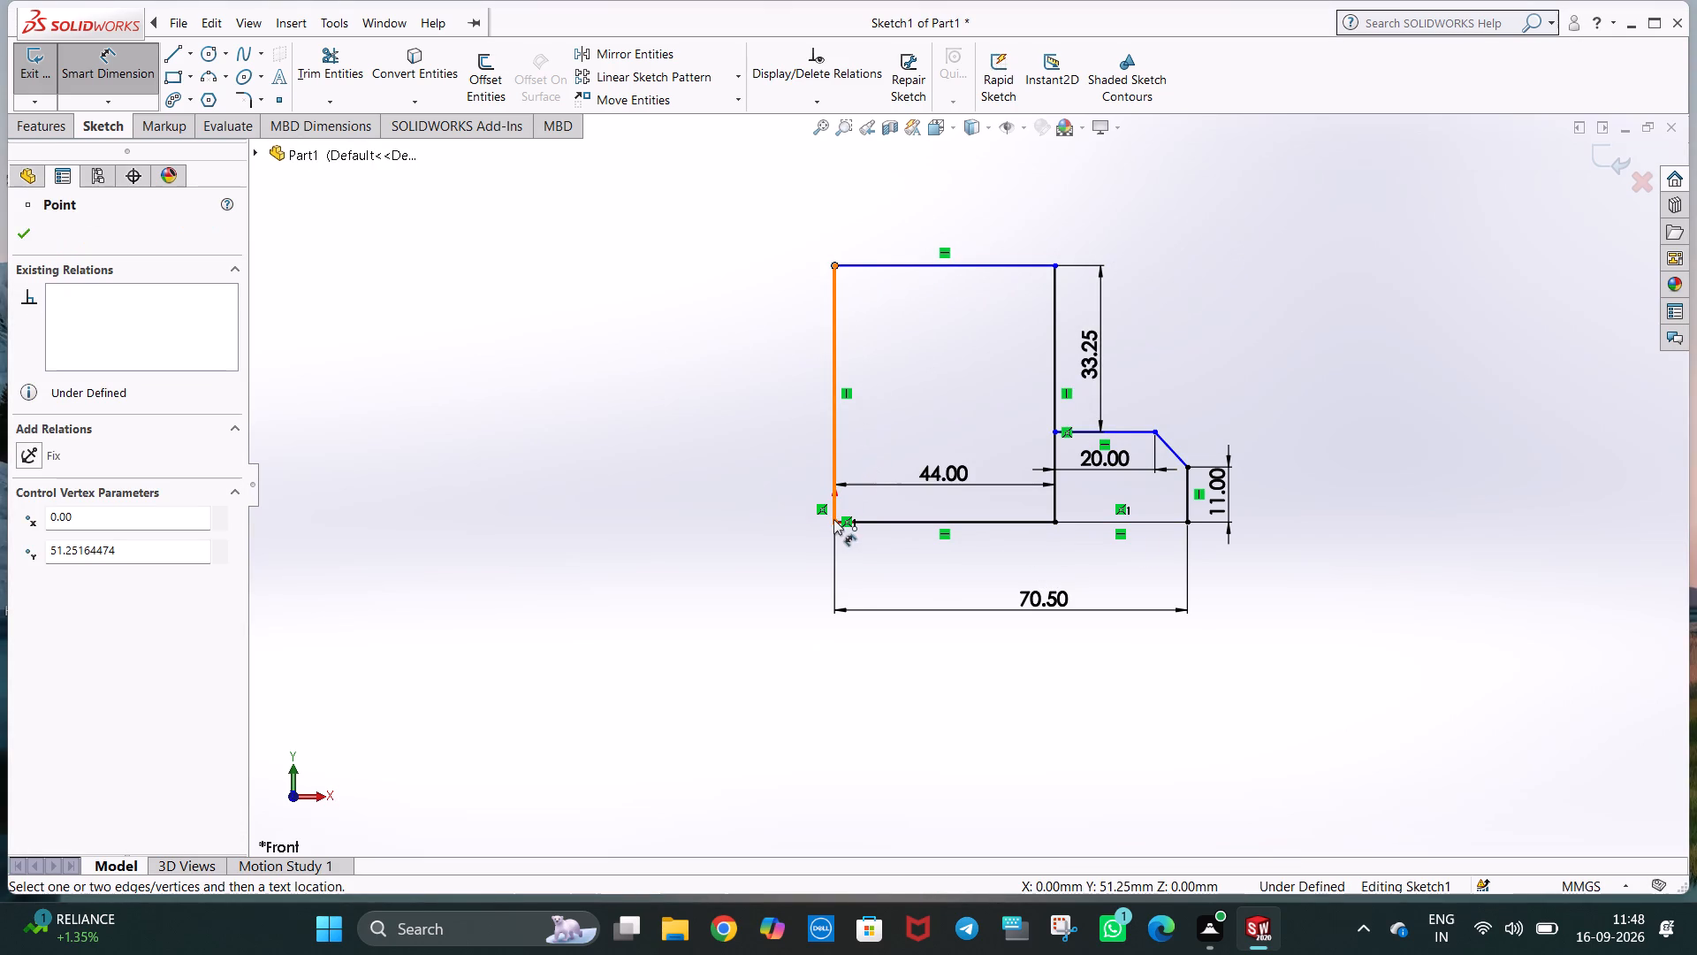
click(833, 519)
click(772, 397)
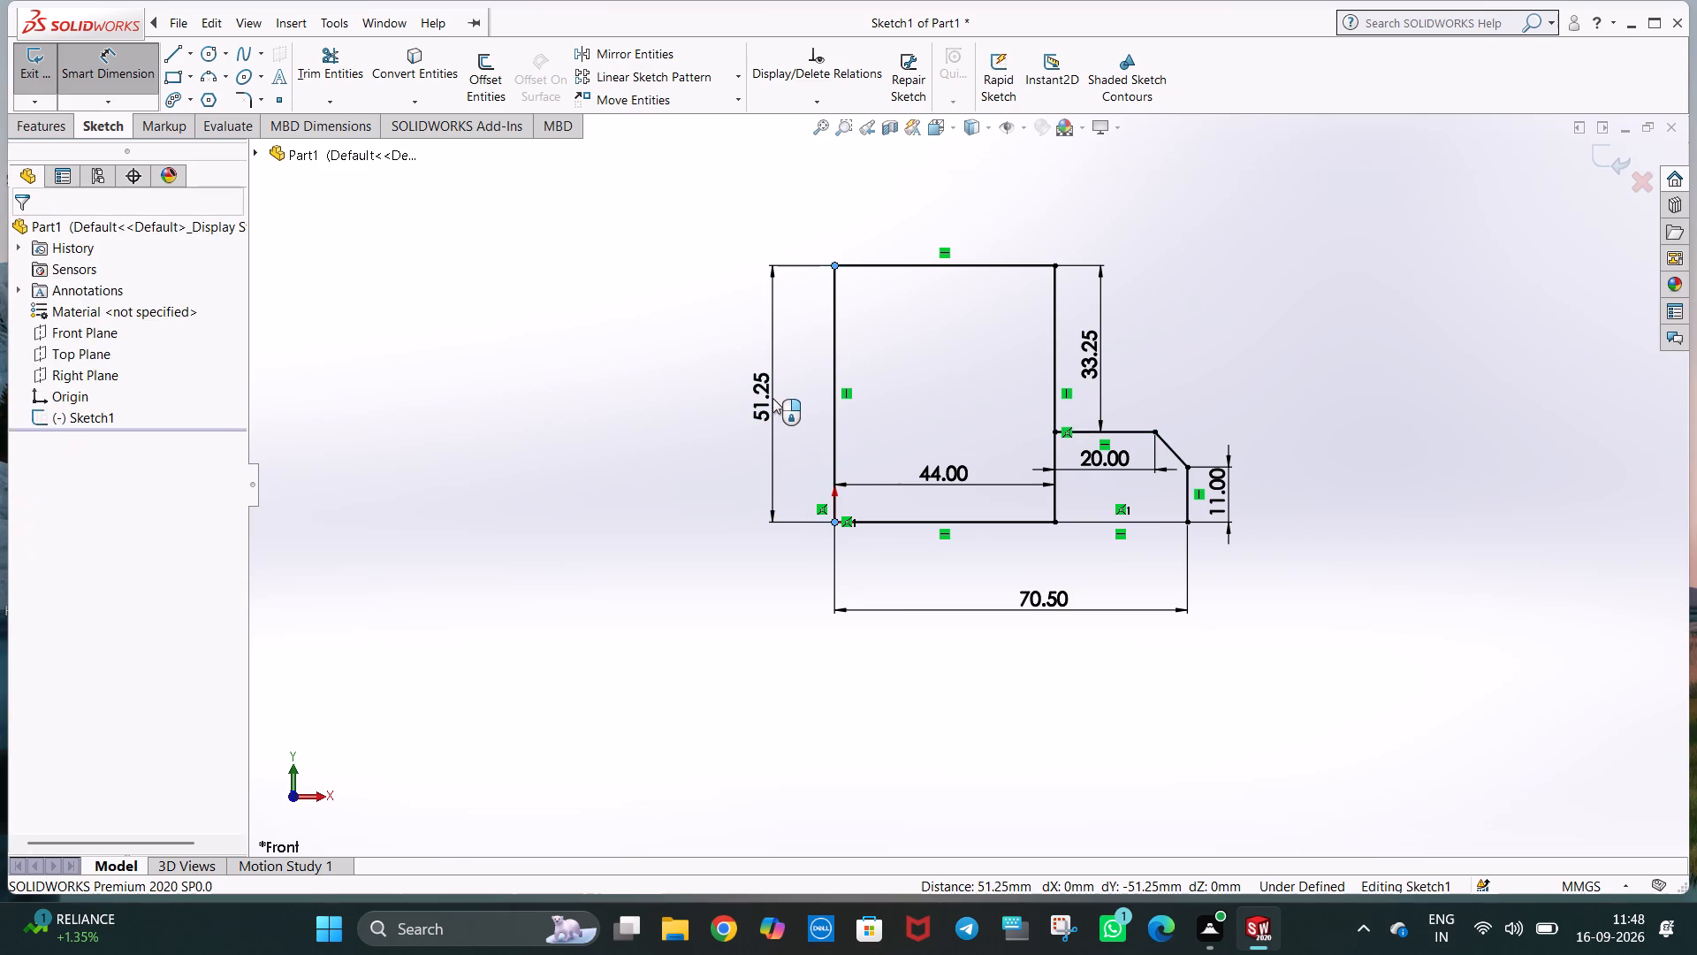
key(2)
key(BackSpace)
text(55.25)
key(Return)
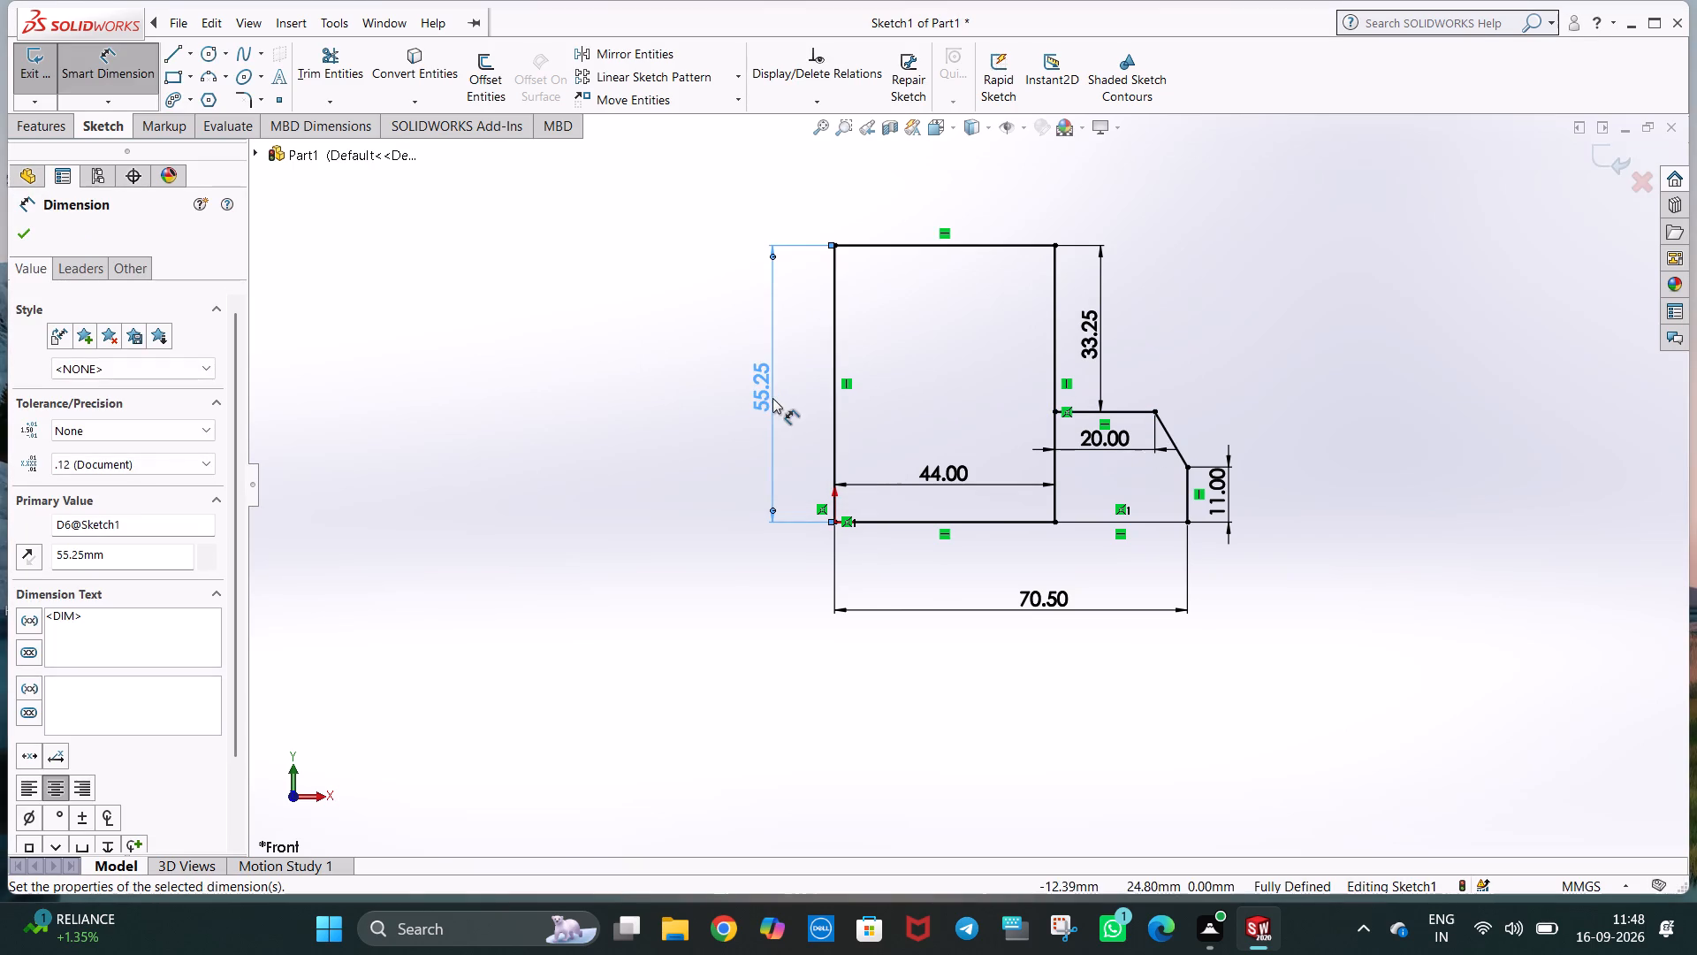
key(Escape)
click(1319, 384)
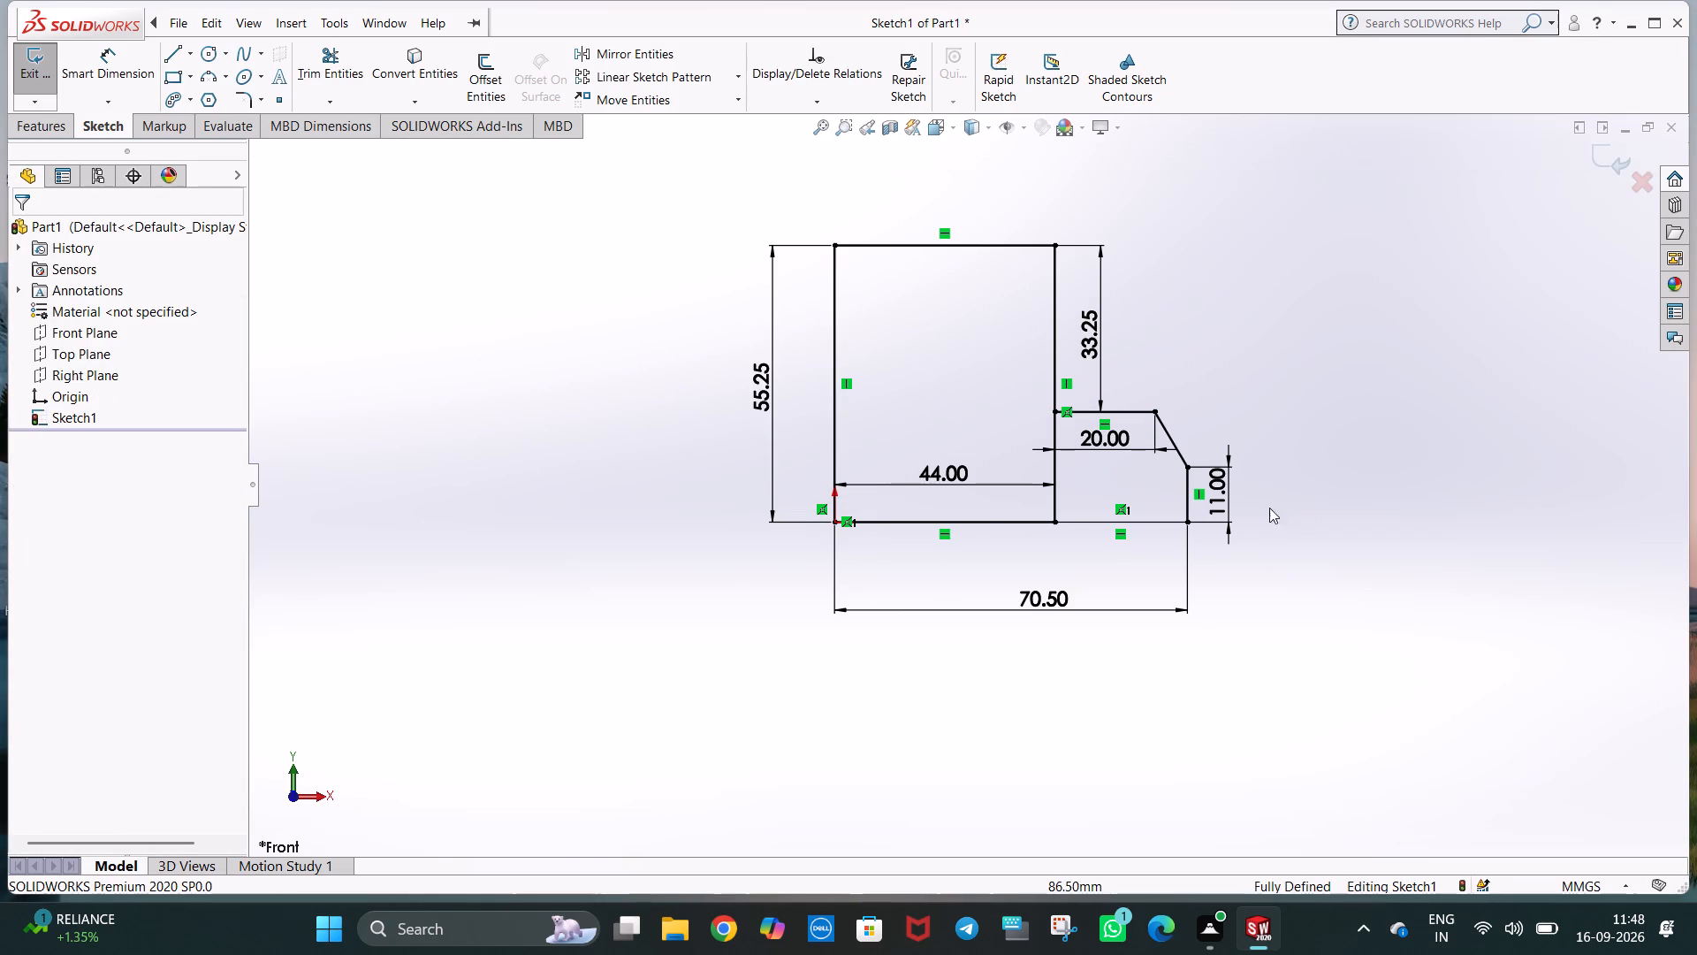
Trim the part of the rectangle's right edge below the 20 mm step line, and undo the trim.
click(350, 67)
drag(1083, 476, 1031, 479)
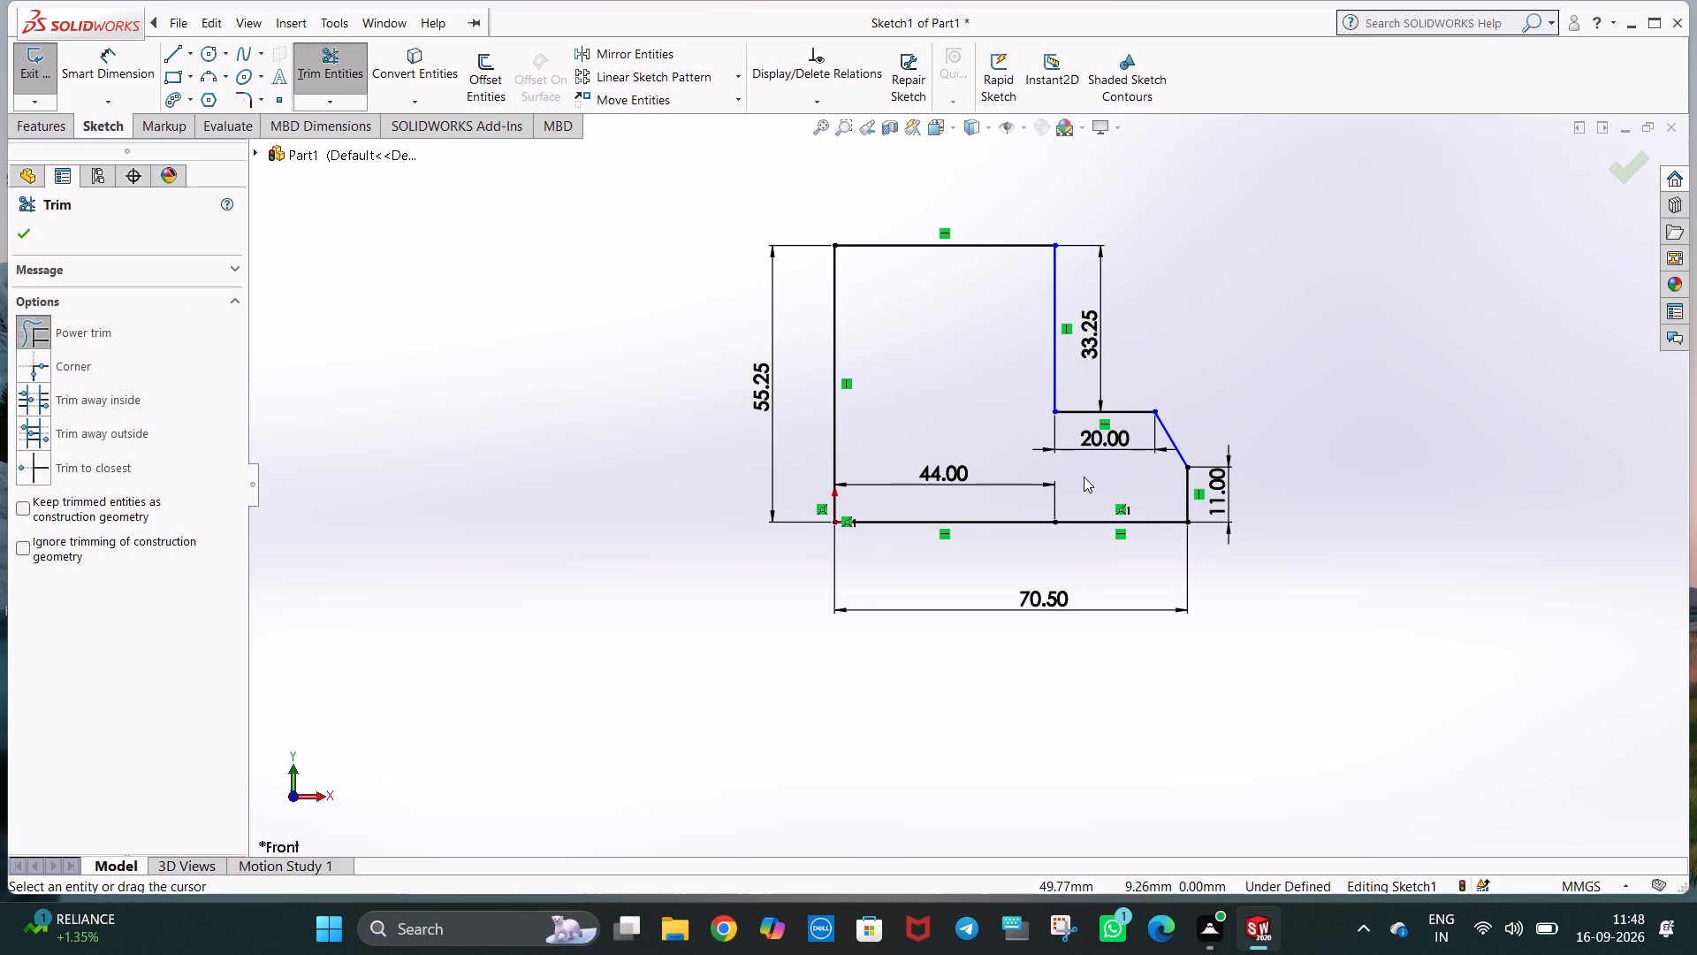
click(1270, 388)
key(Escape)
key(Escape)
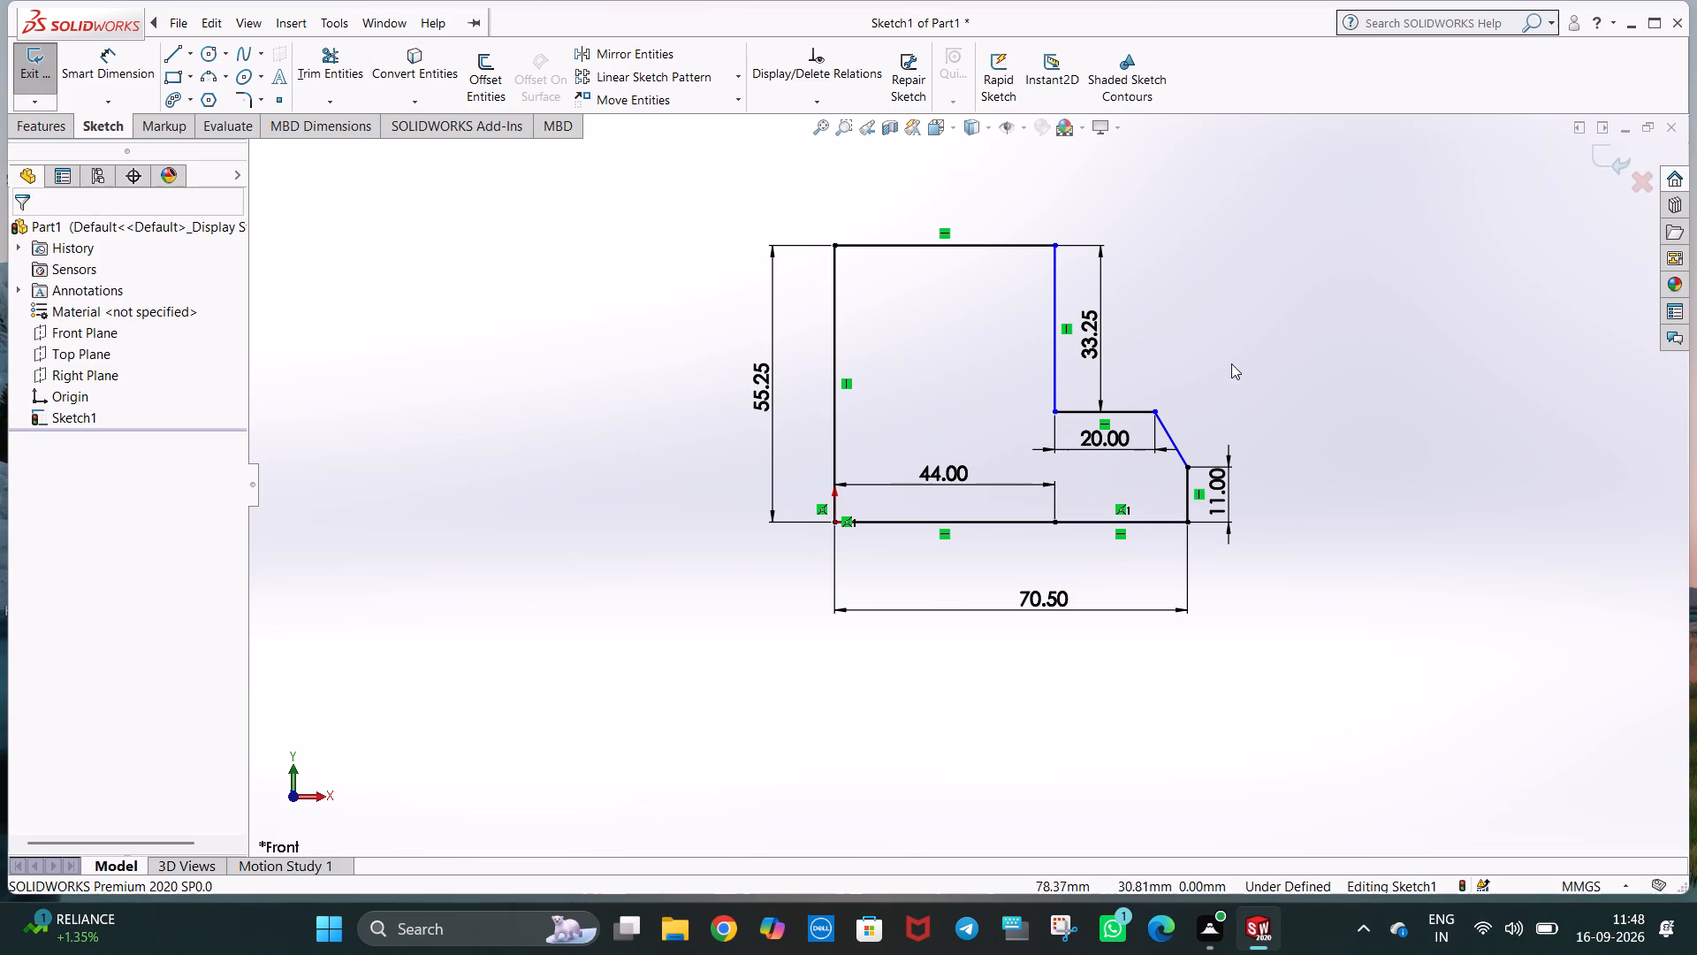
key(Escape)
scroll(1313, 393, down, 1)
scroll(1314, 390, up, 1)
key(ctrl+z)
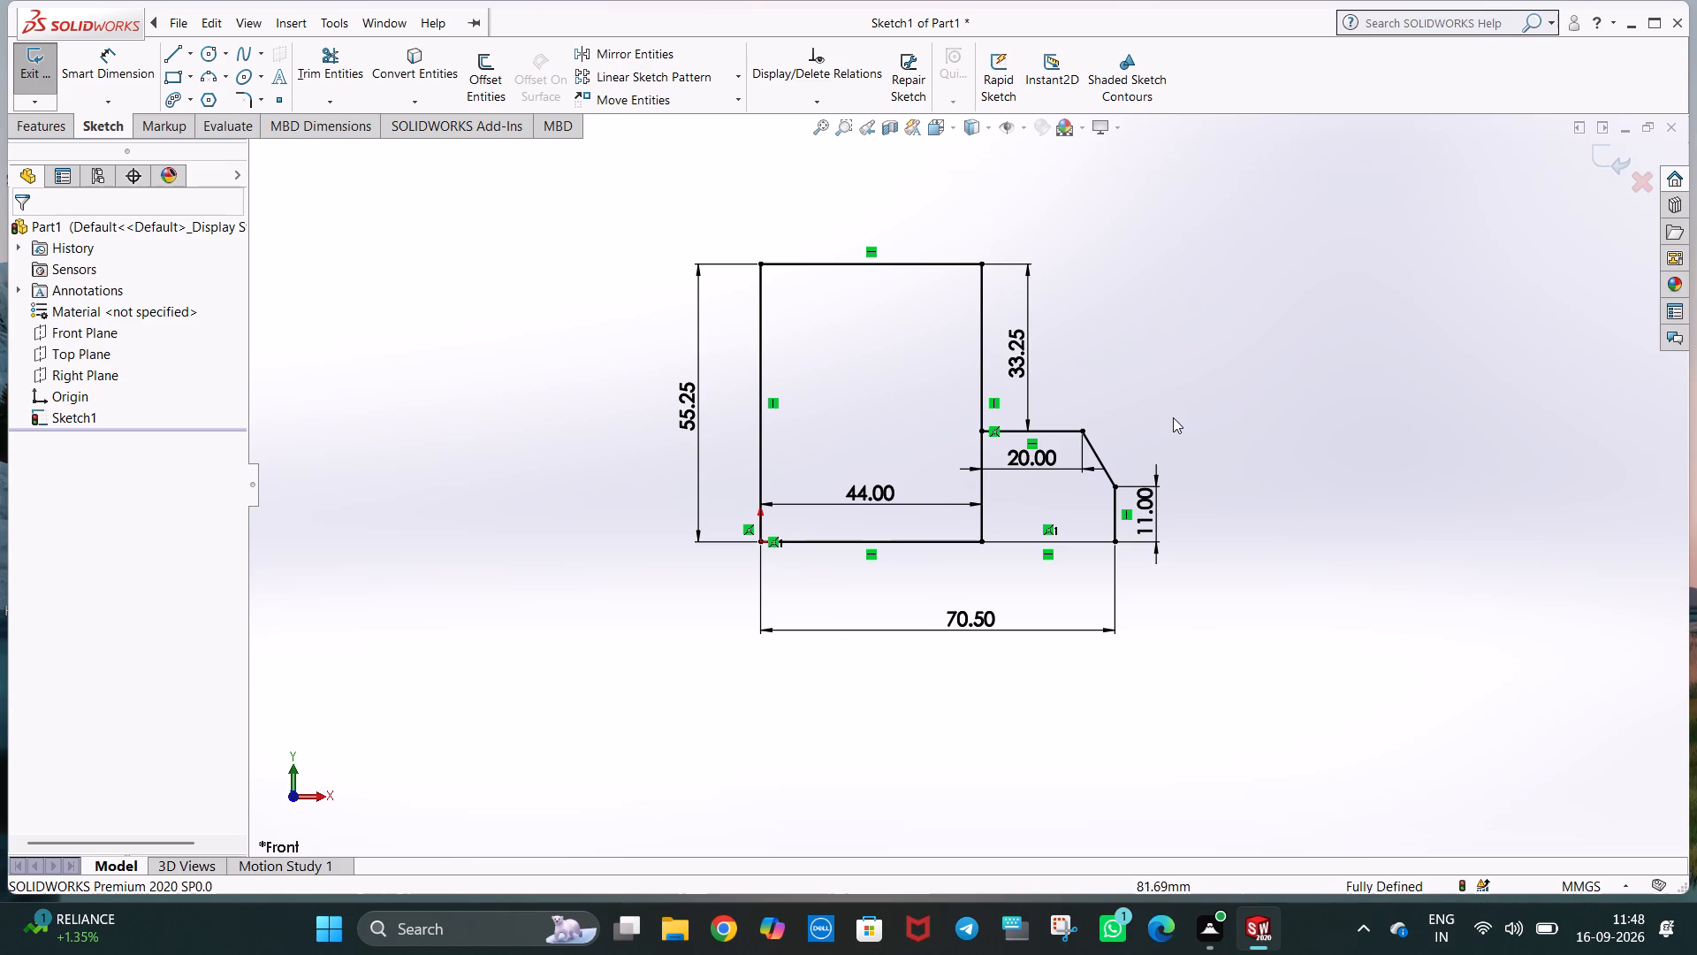
Extrude both closed regions of the stepped profile 90 mm with a Mid Plane end condition.
click(1174, 417)
middle_drag(1174, 417, 1154, 439)
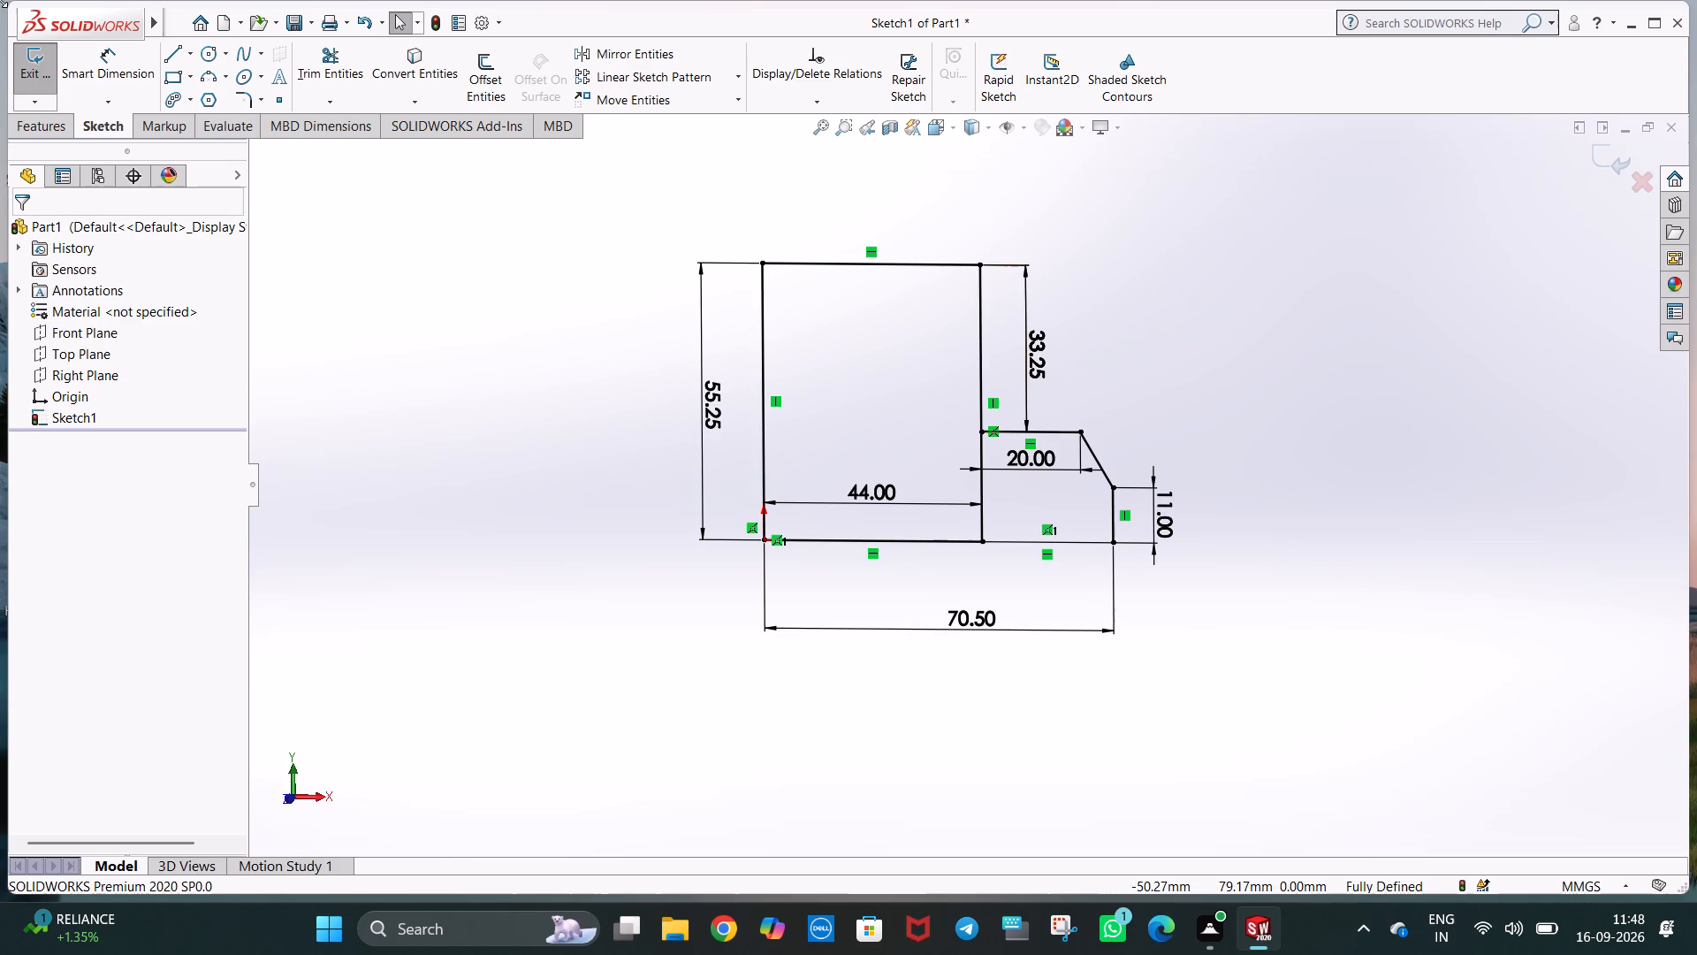
click(49, 124)
click(49, 73)
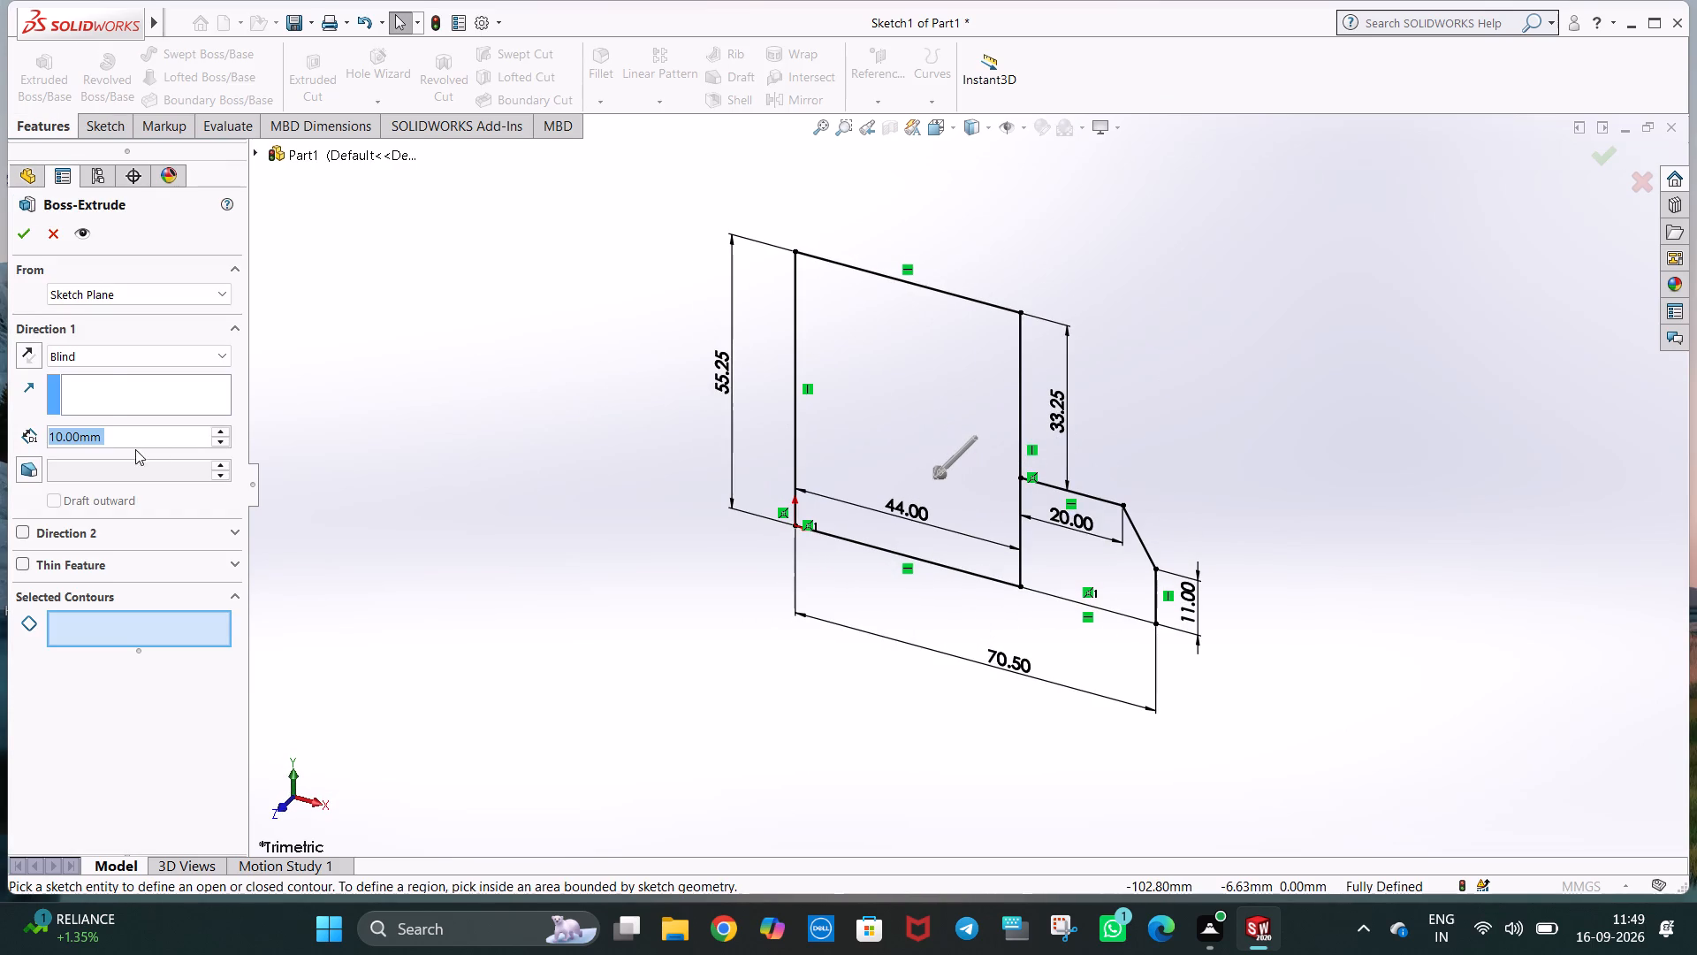
click(105, 359)
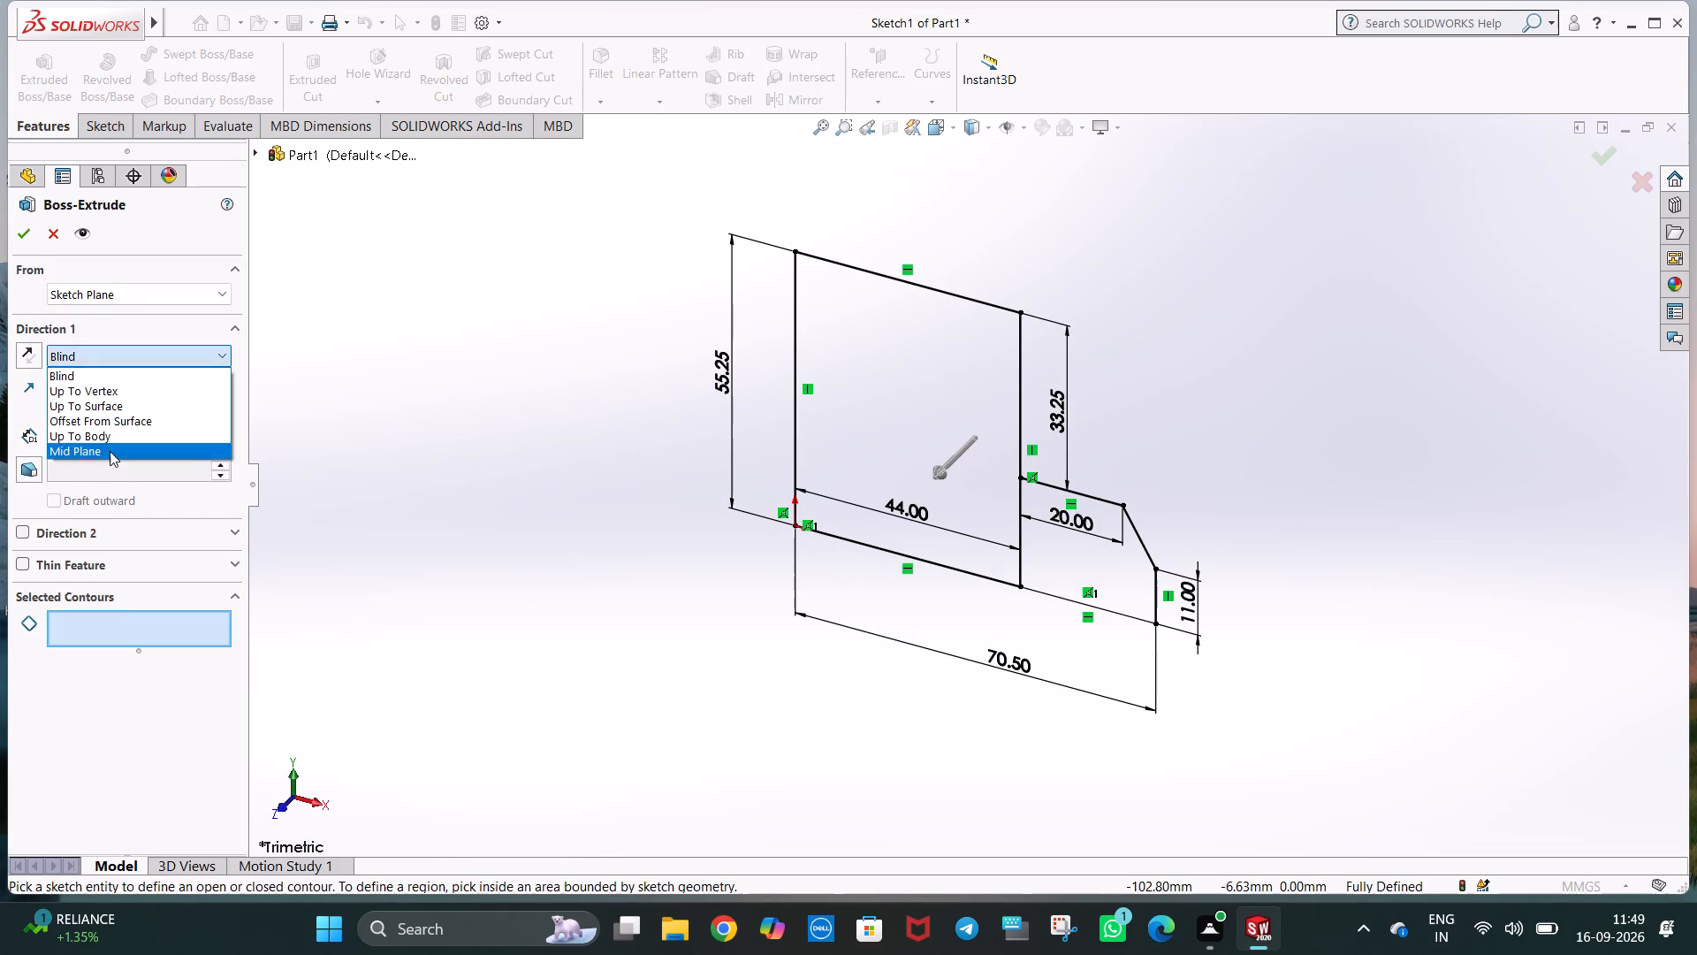
click(110, 451)
click(806, 370)
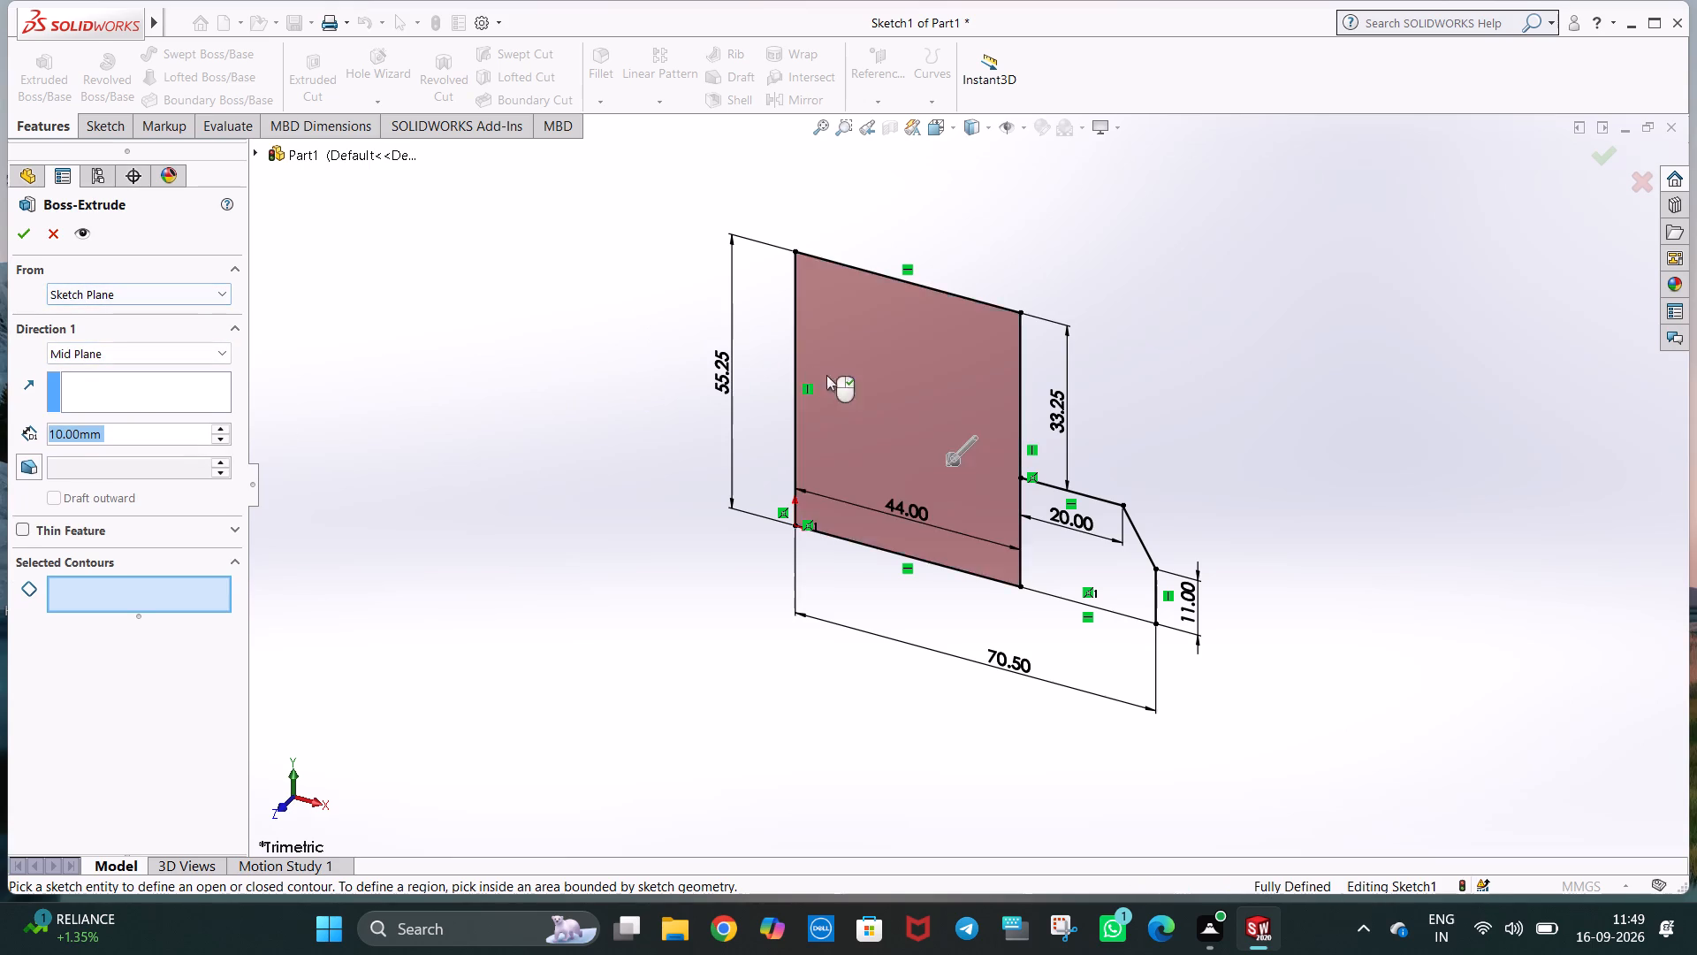
click(1042, 539)
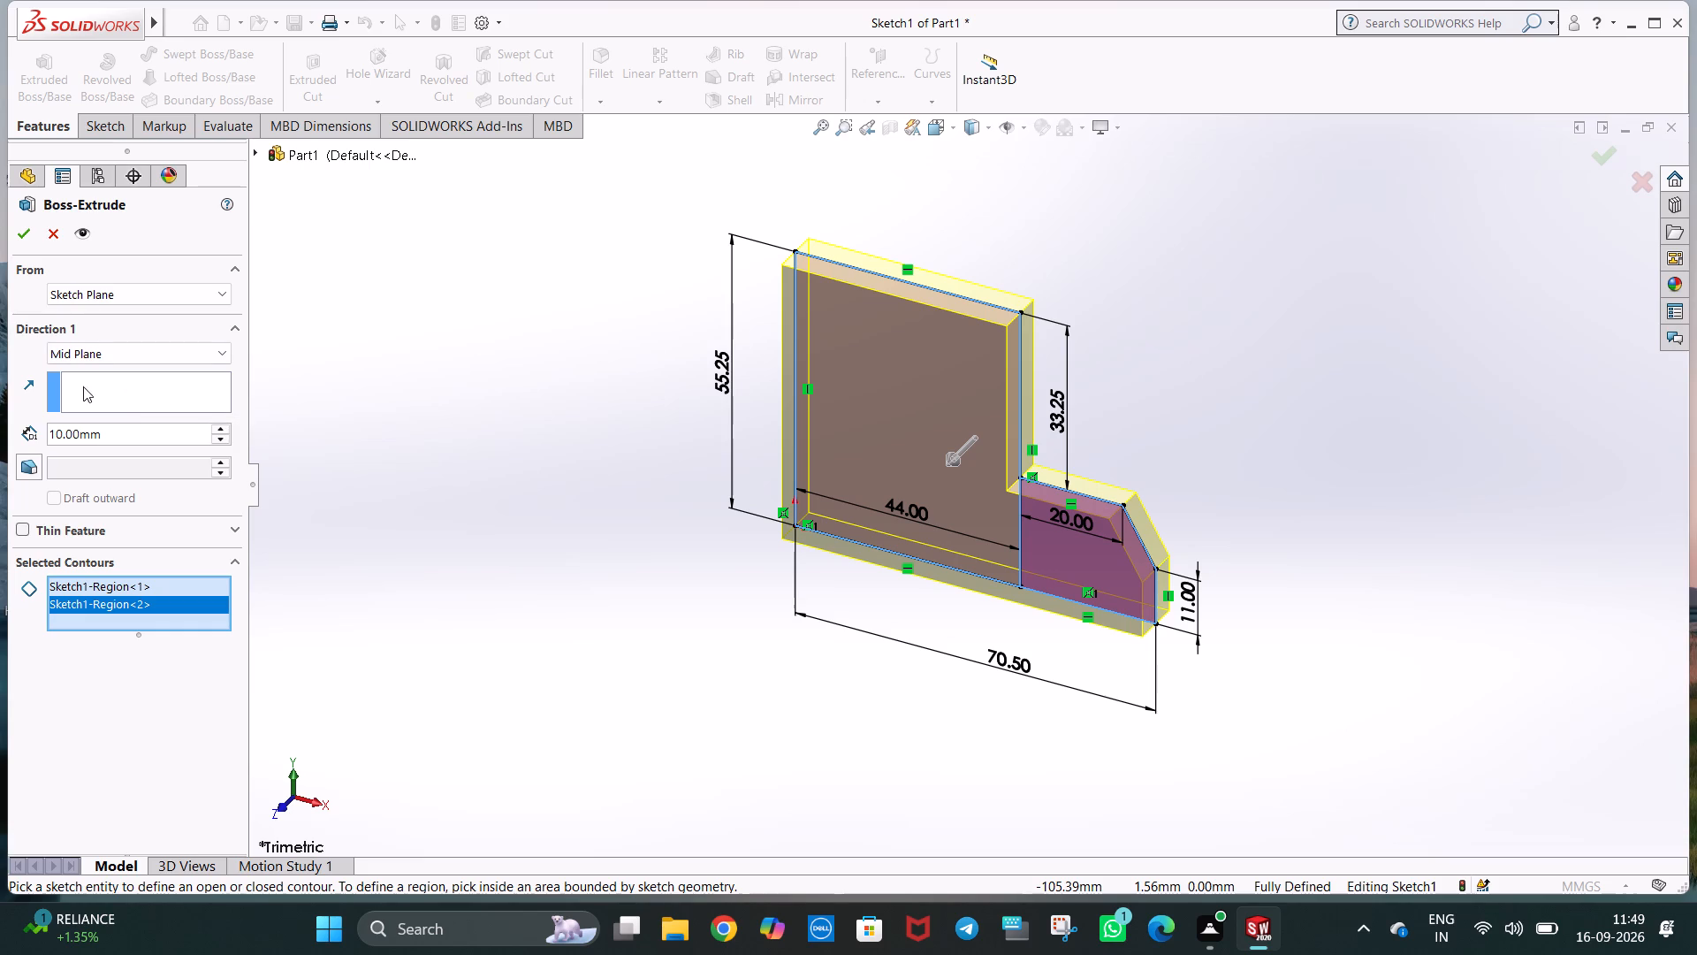
drag(110, 436, 42, 432)
text(90)
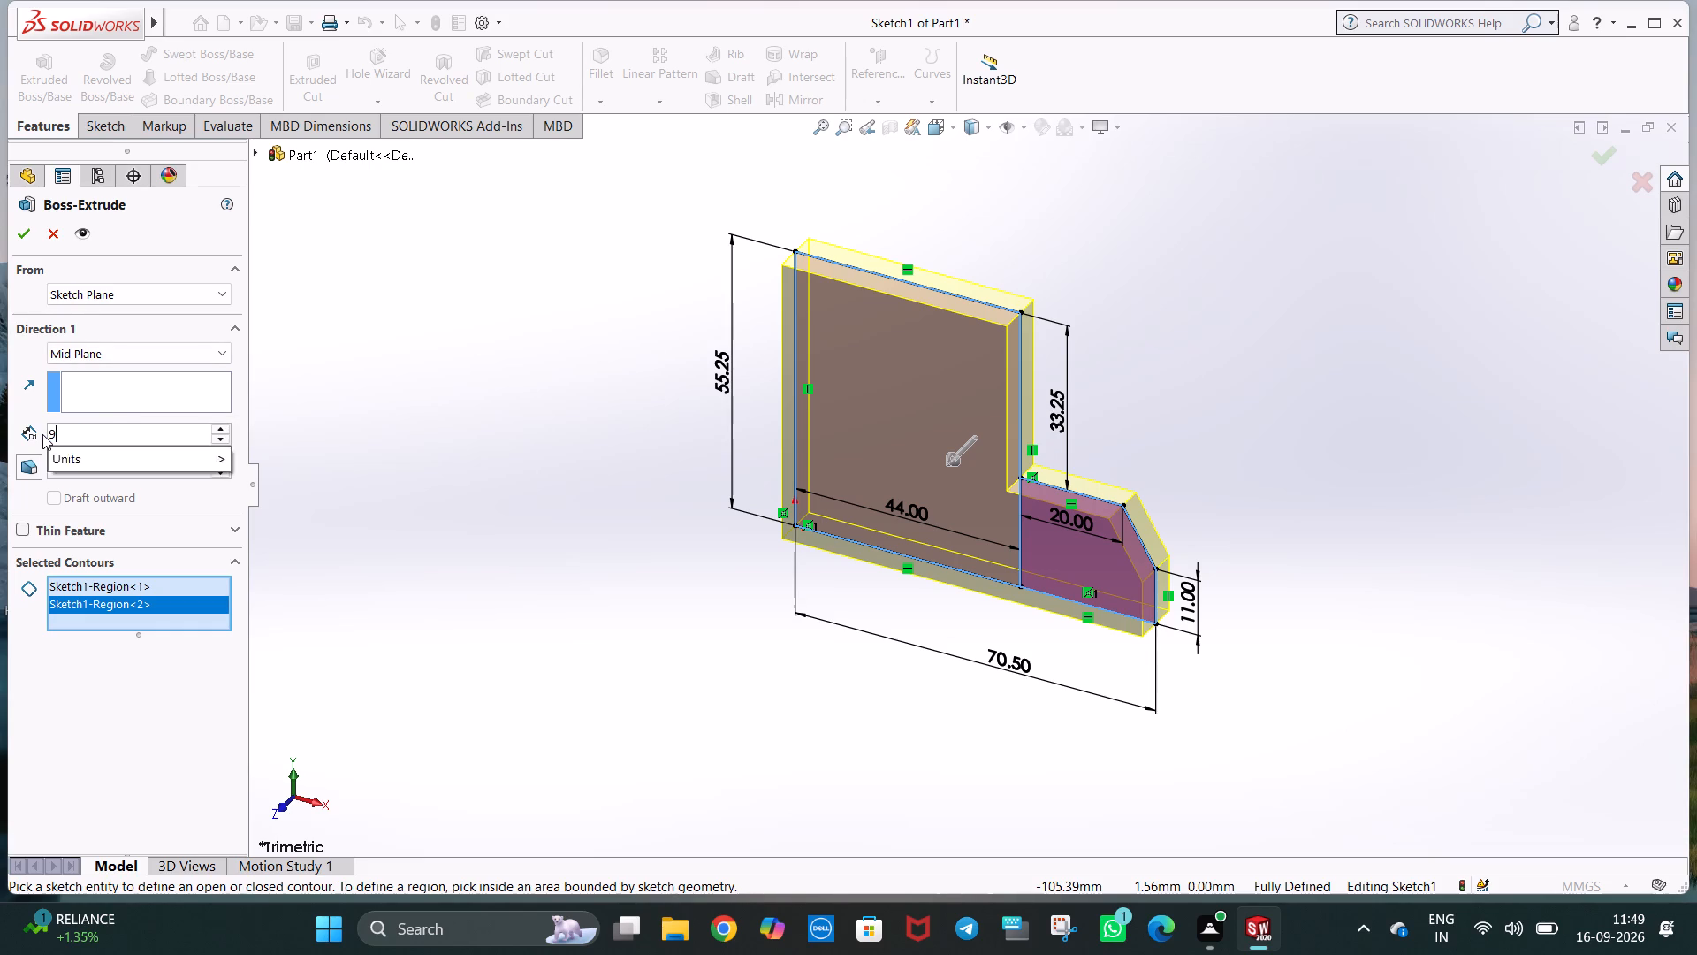
key(Return)
click(21, 240)
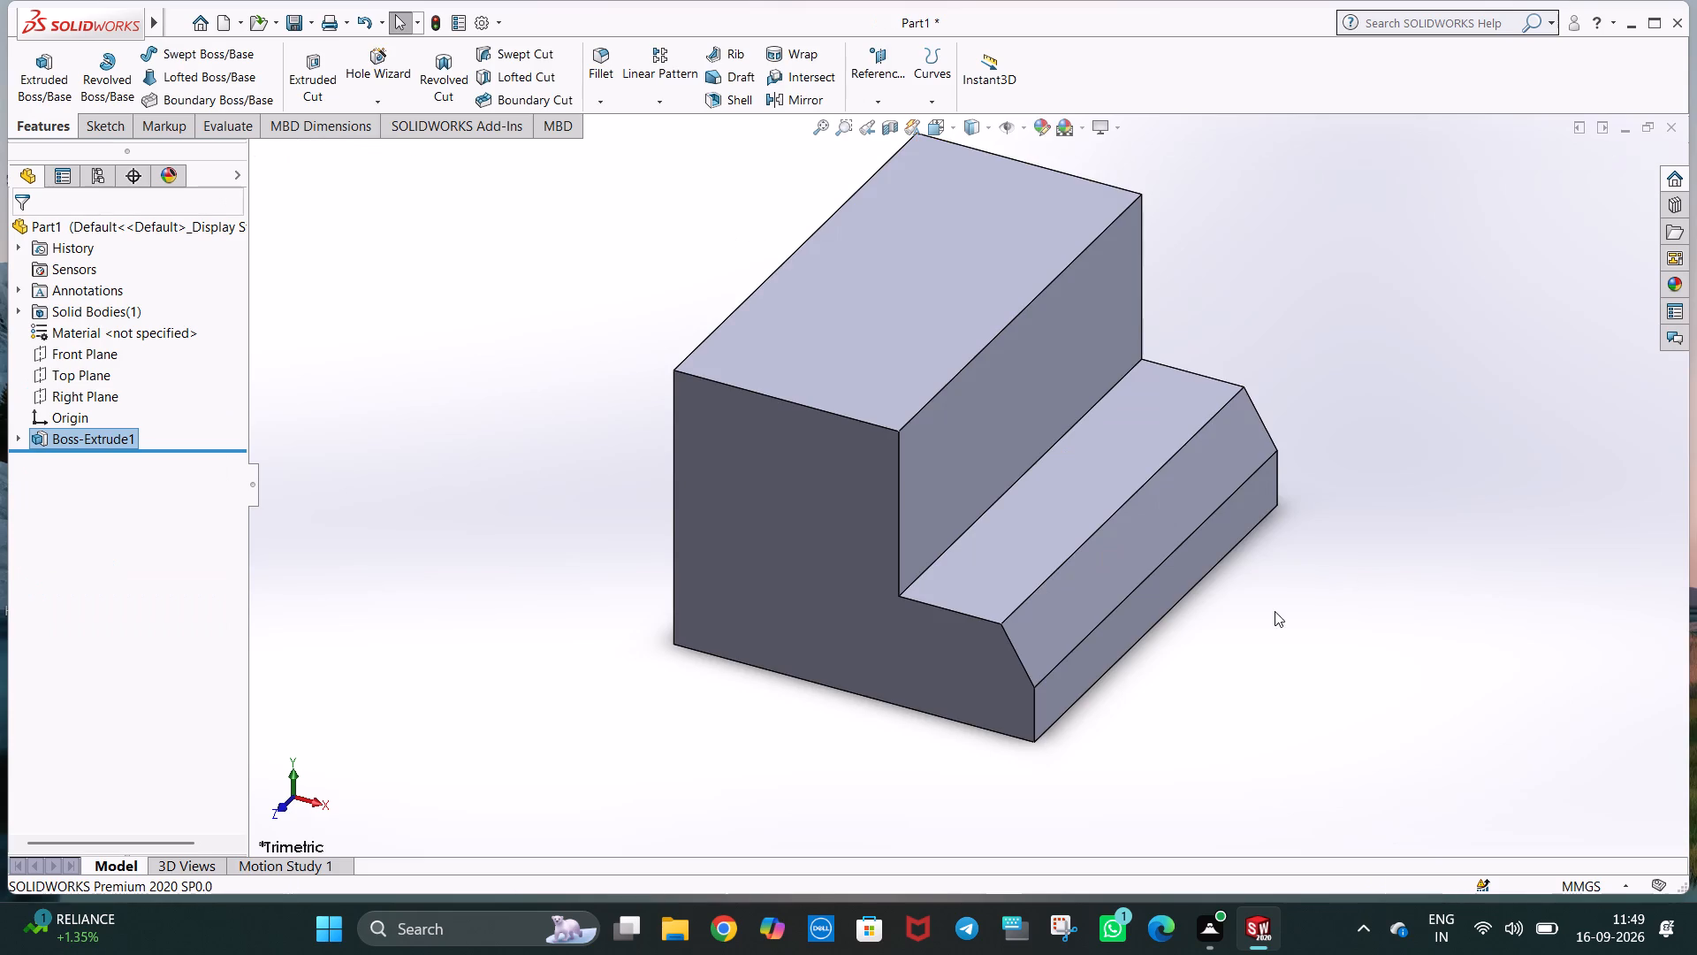
Start a sketch on the tall vertical face above the step and view it straight on.
middle_drag(1275, 611, 1222, 569)
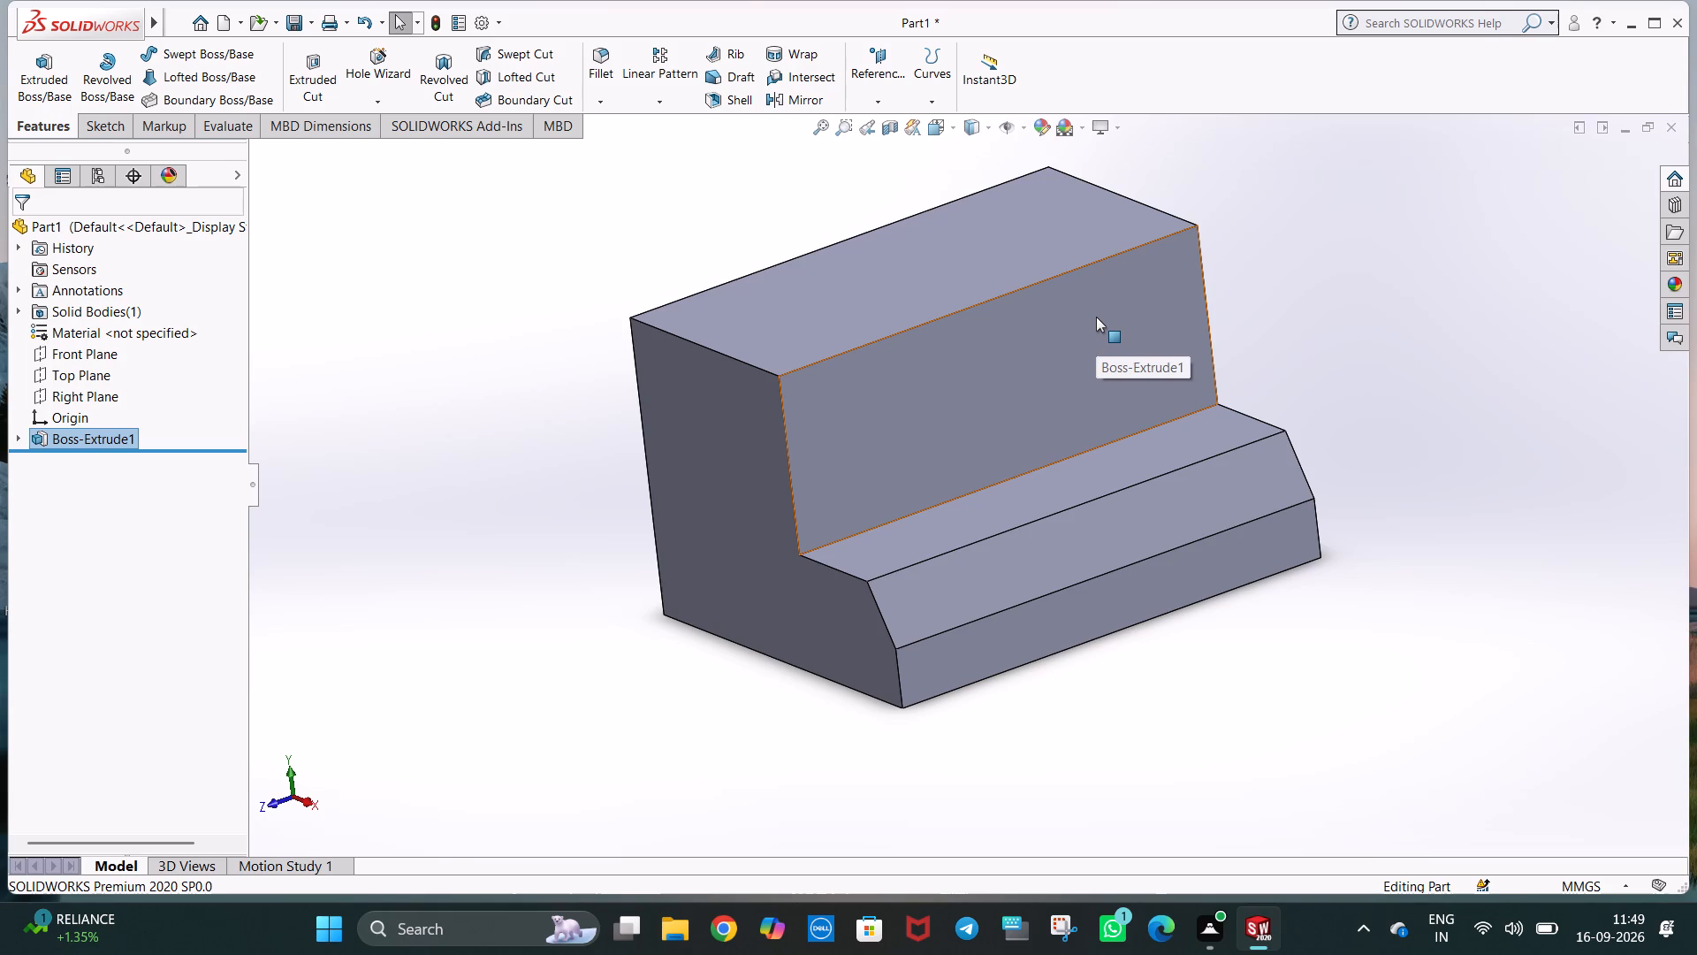
middle_drag(1383, 483, 1387, 463)
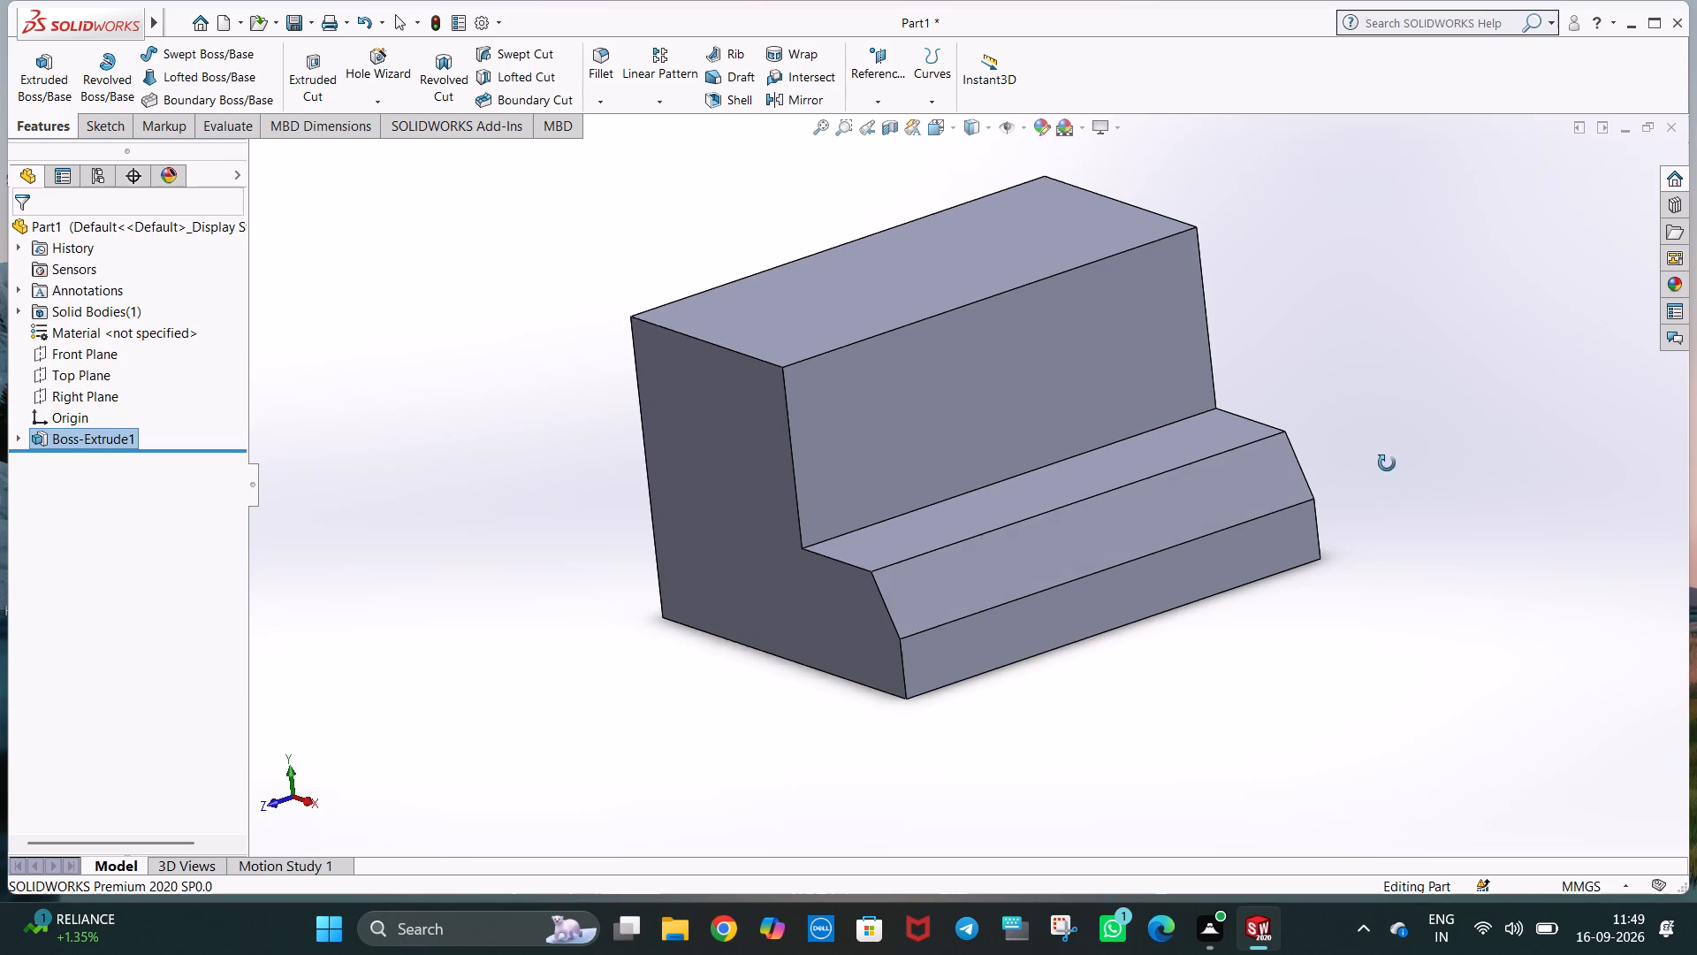
middle_drag(1387, 463, 1391, 448)
scroll(1299, 493, up, 1)
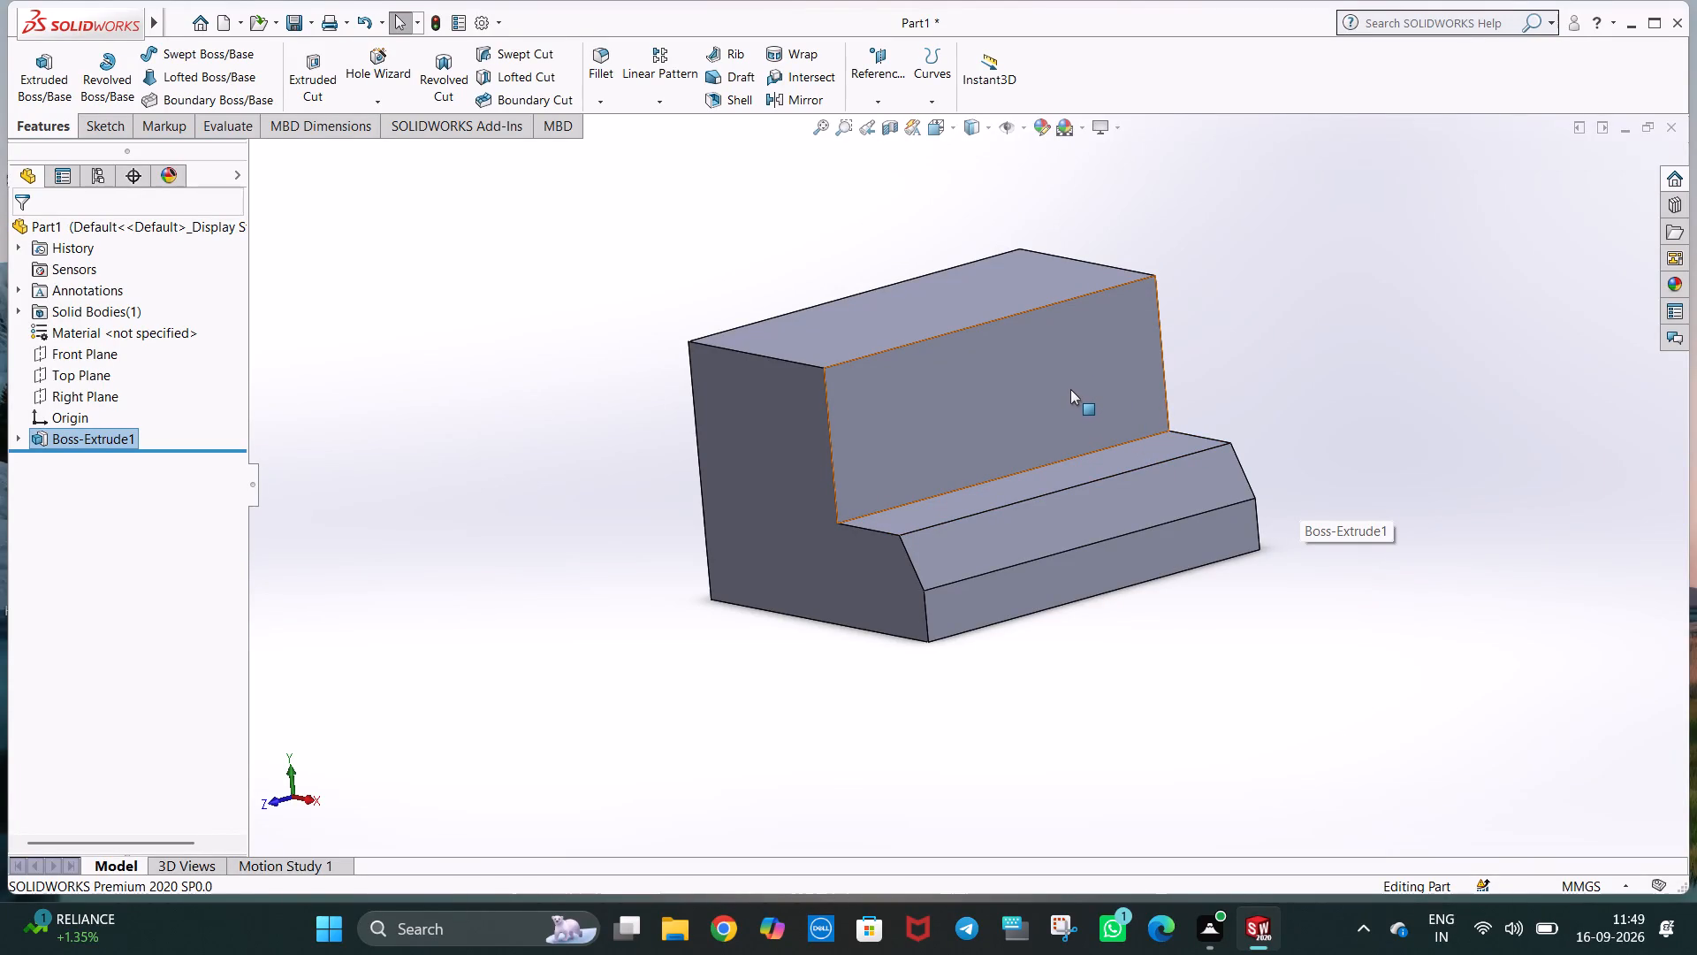
right_click(982, 394)
click(1027, 378)
key(ctrl+8)
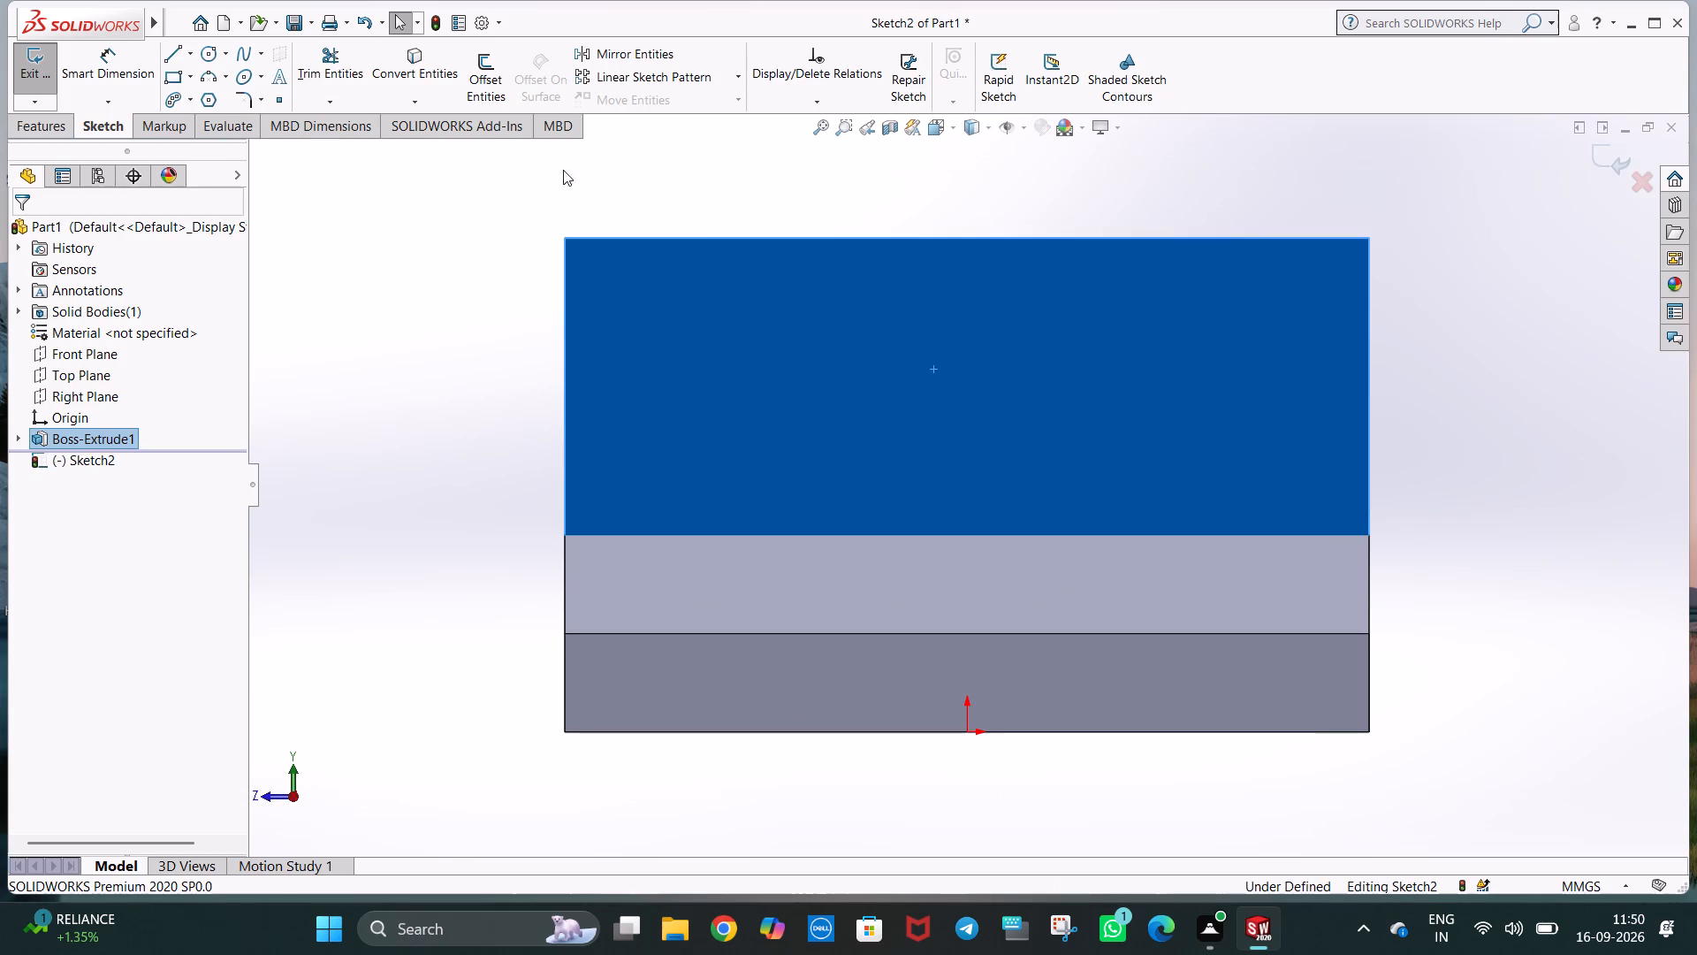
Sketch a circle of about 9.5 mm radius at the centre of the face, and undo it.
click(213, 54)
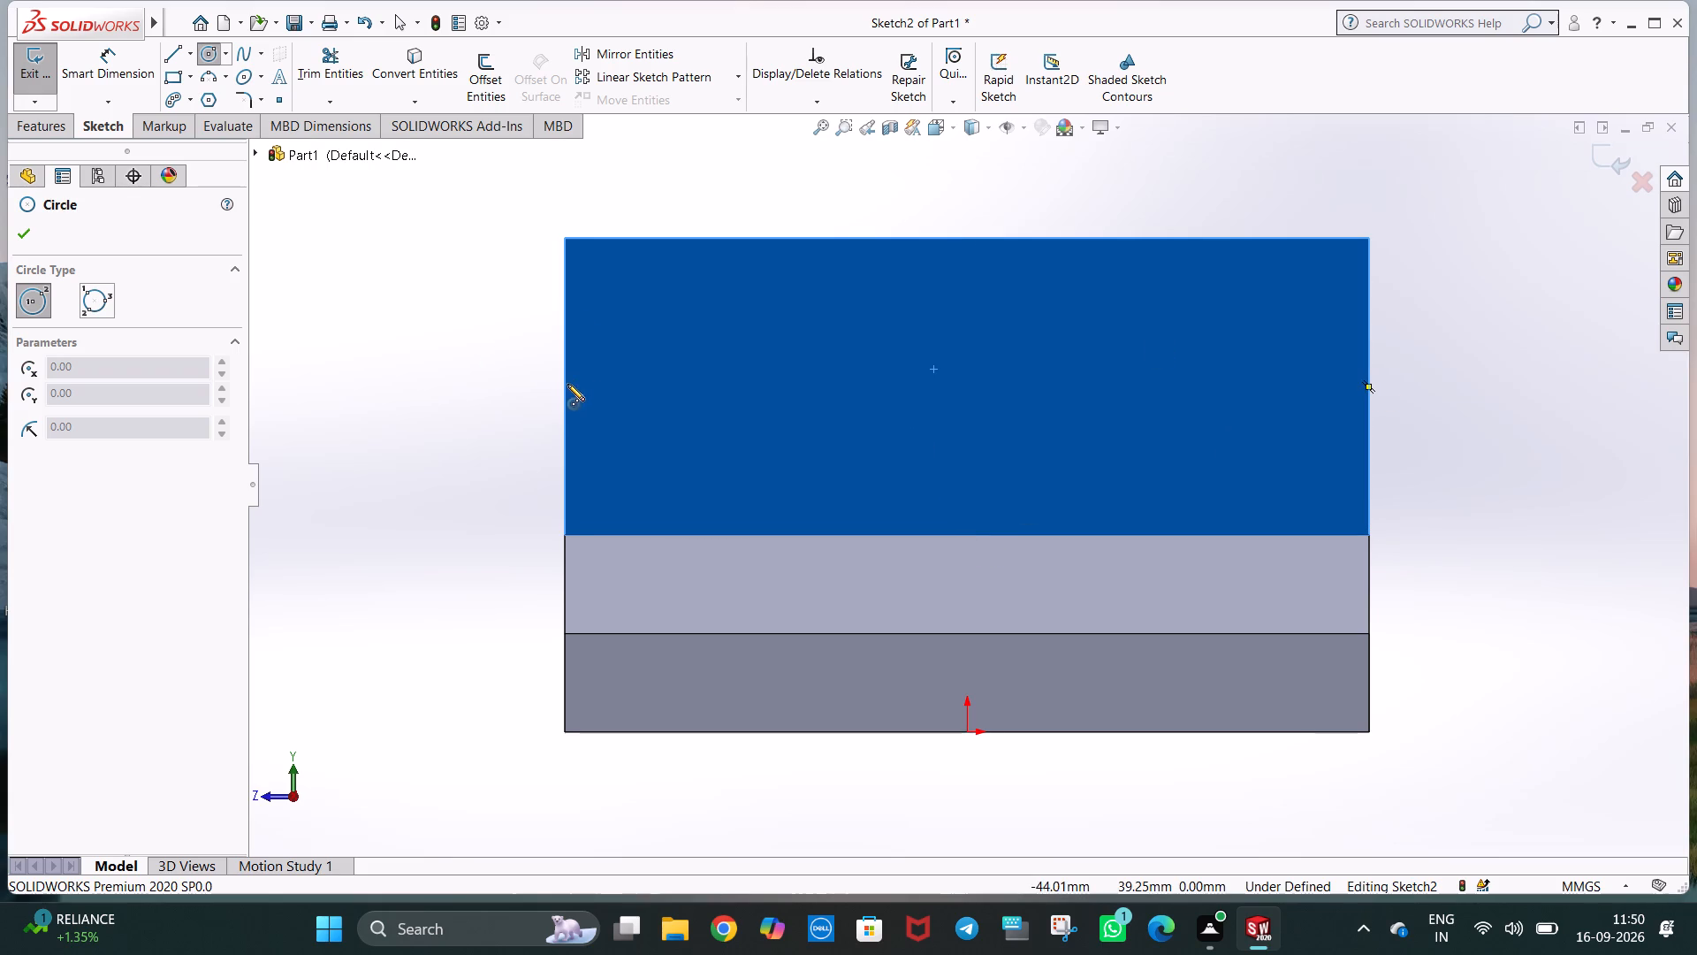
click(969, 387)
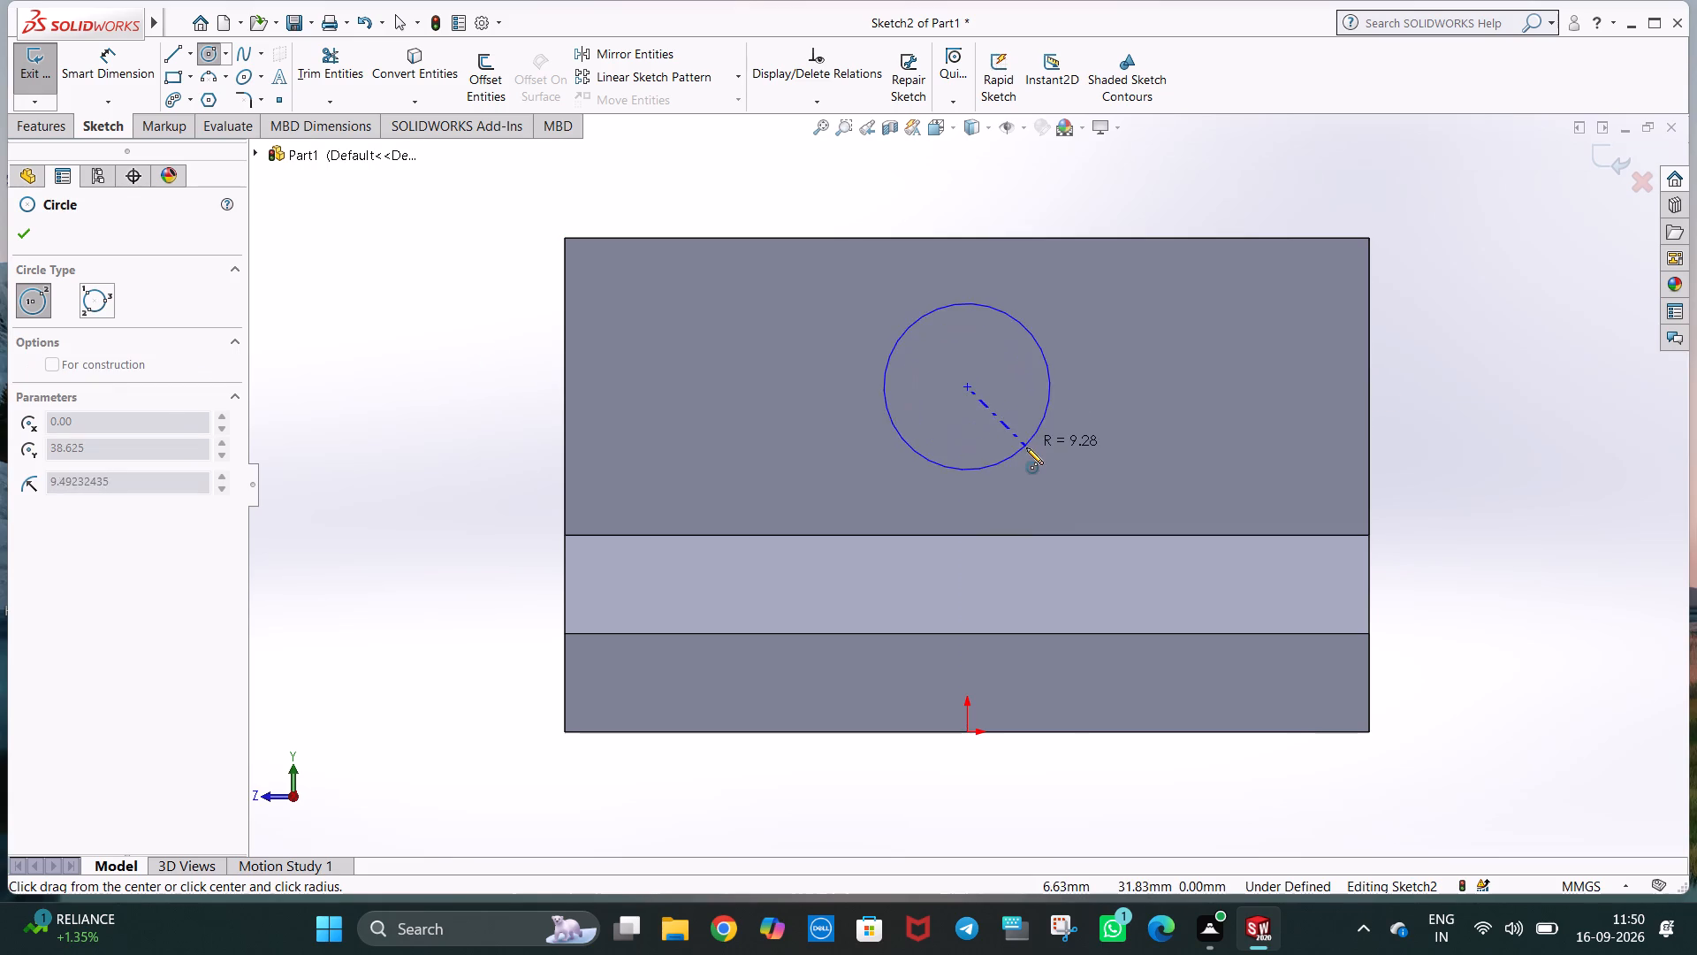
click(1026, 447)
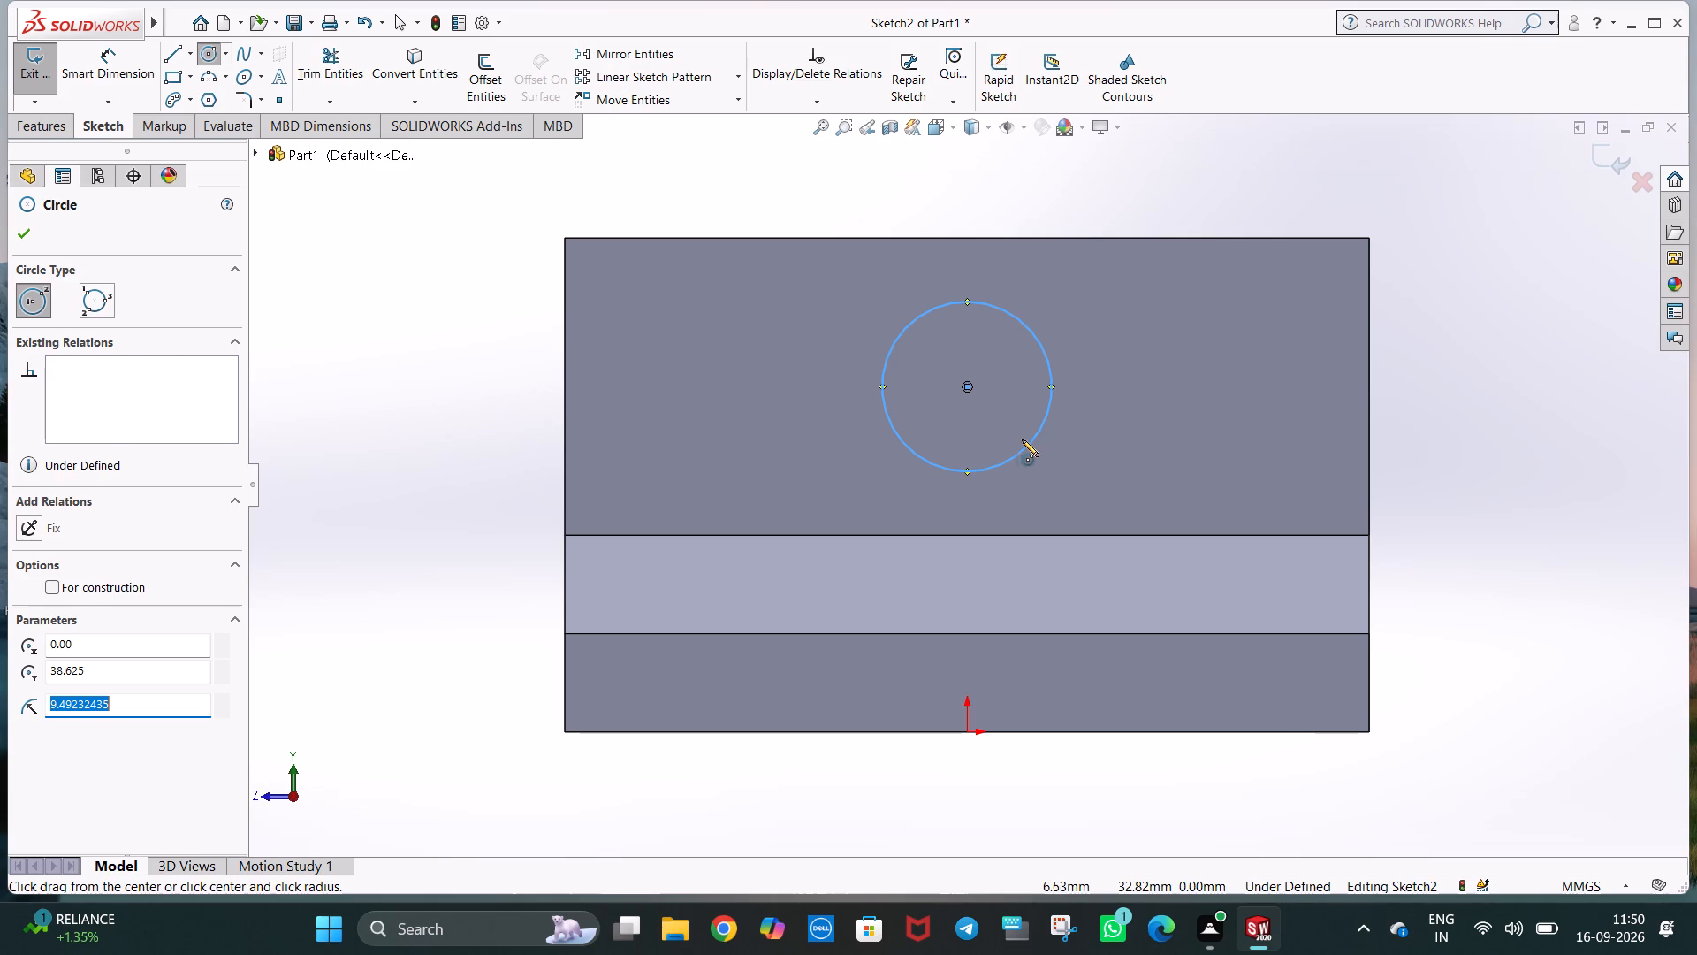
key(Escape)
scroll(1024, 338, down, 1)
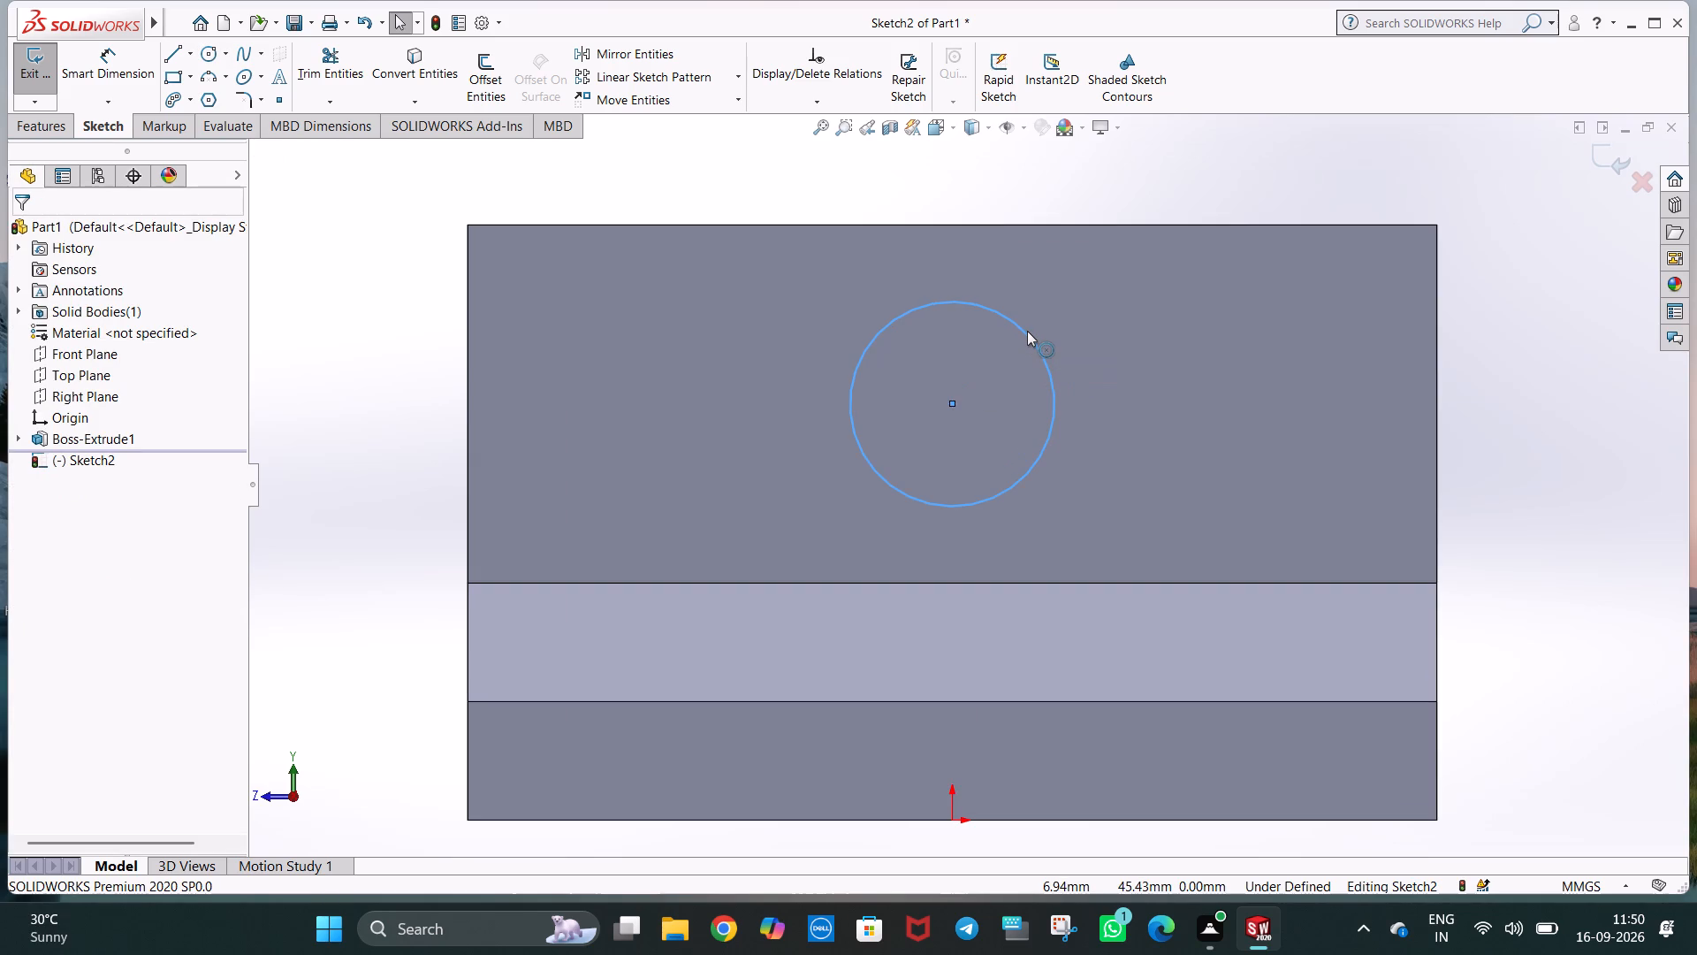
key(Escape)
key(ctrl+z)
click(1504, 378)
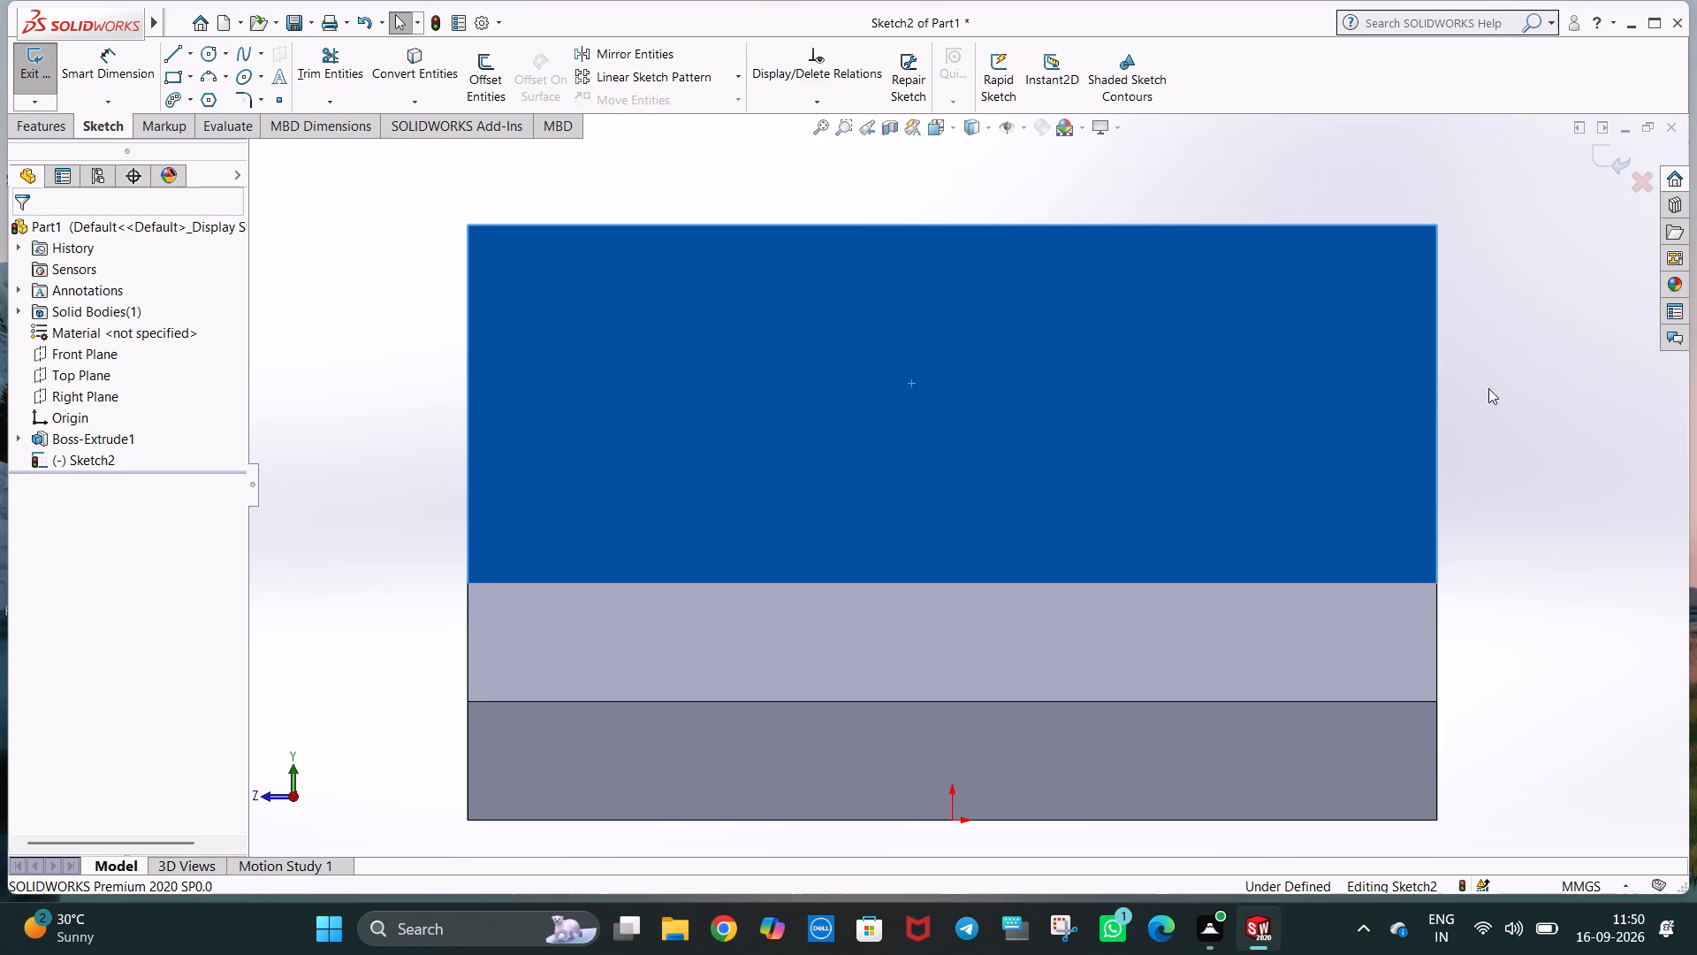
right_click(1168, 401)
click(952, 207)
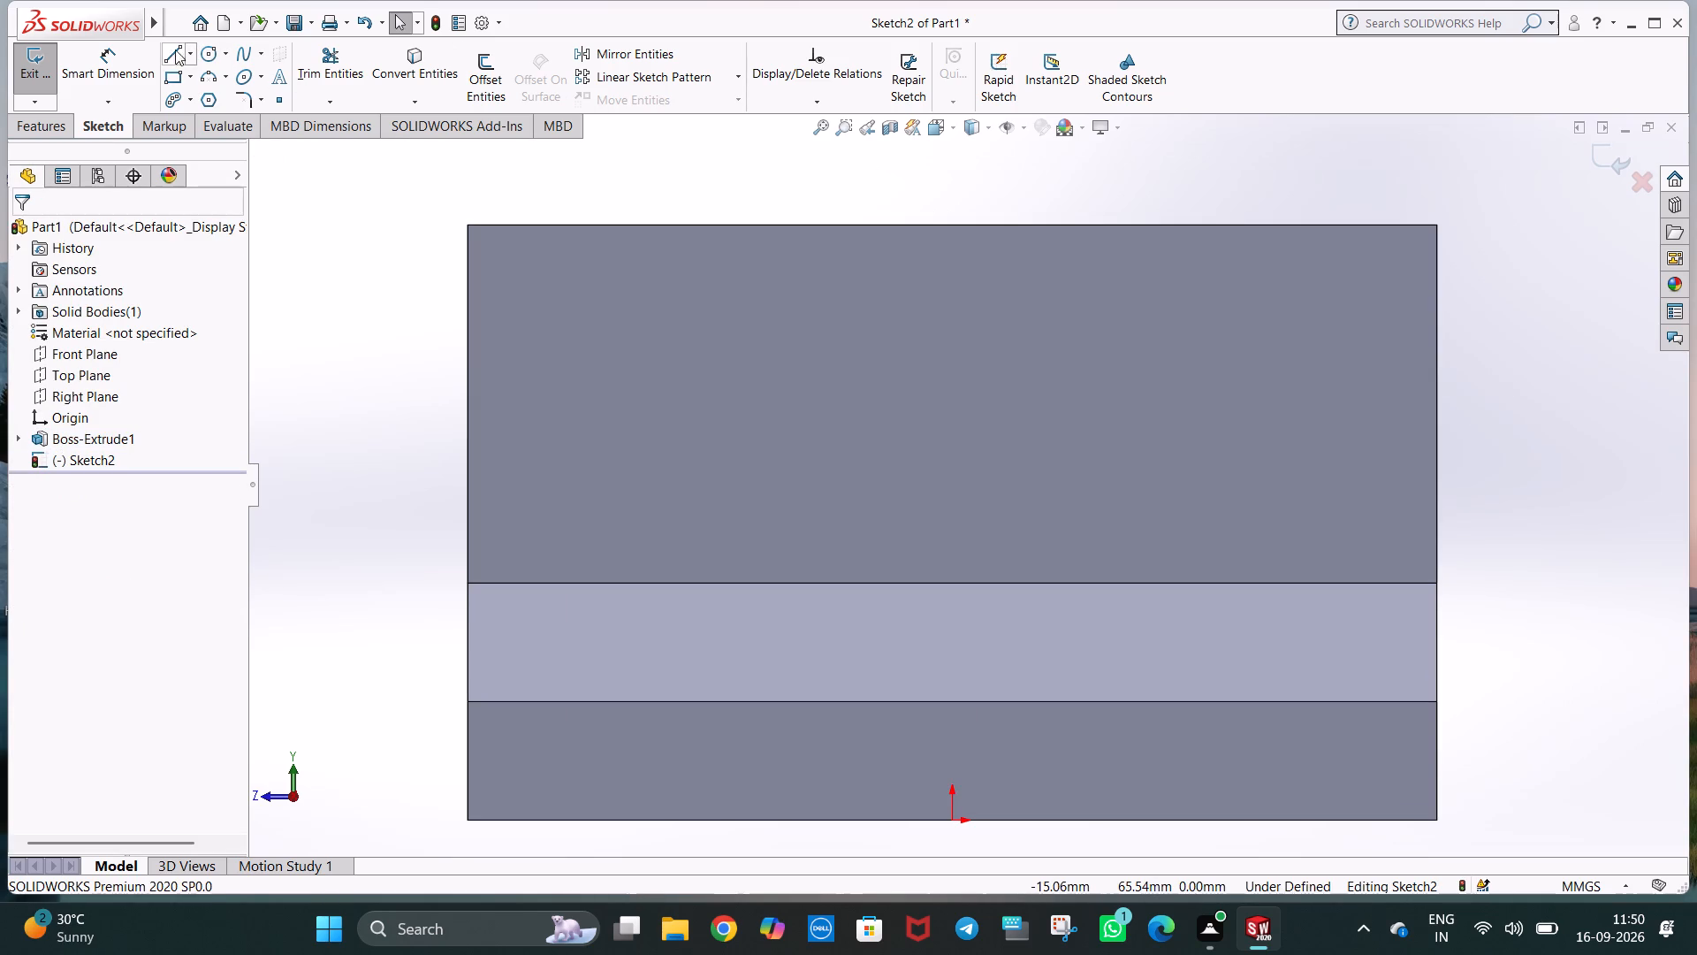
Sketch a circle of 25 mm radius centred on the midpoint of the face's top edge.
click(207, 47)
click(949, 225)
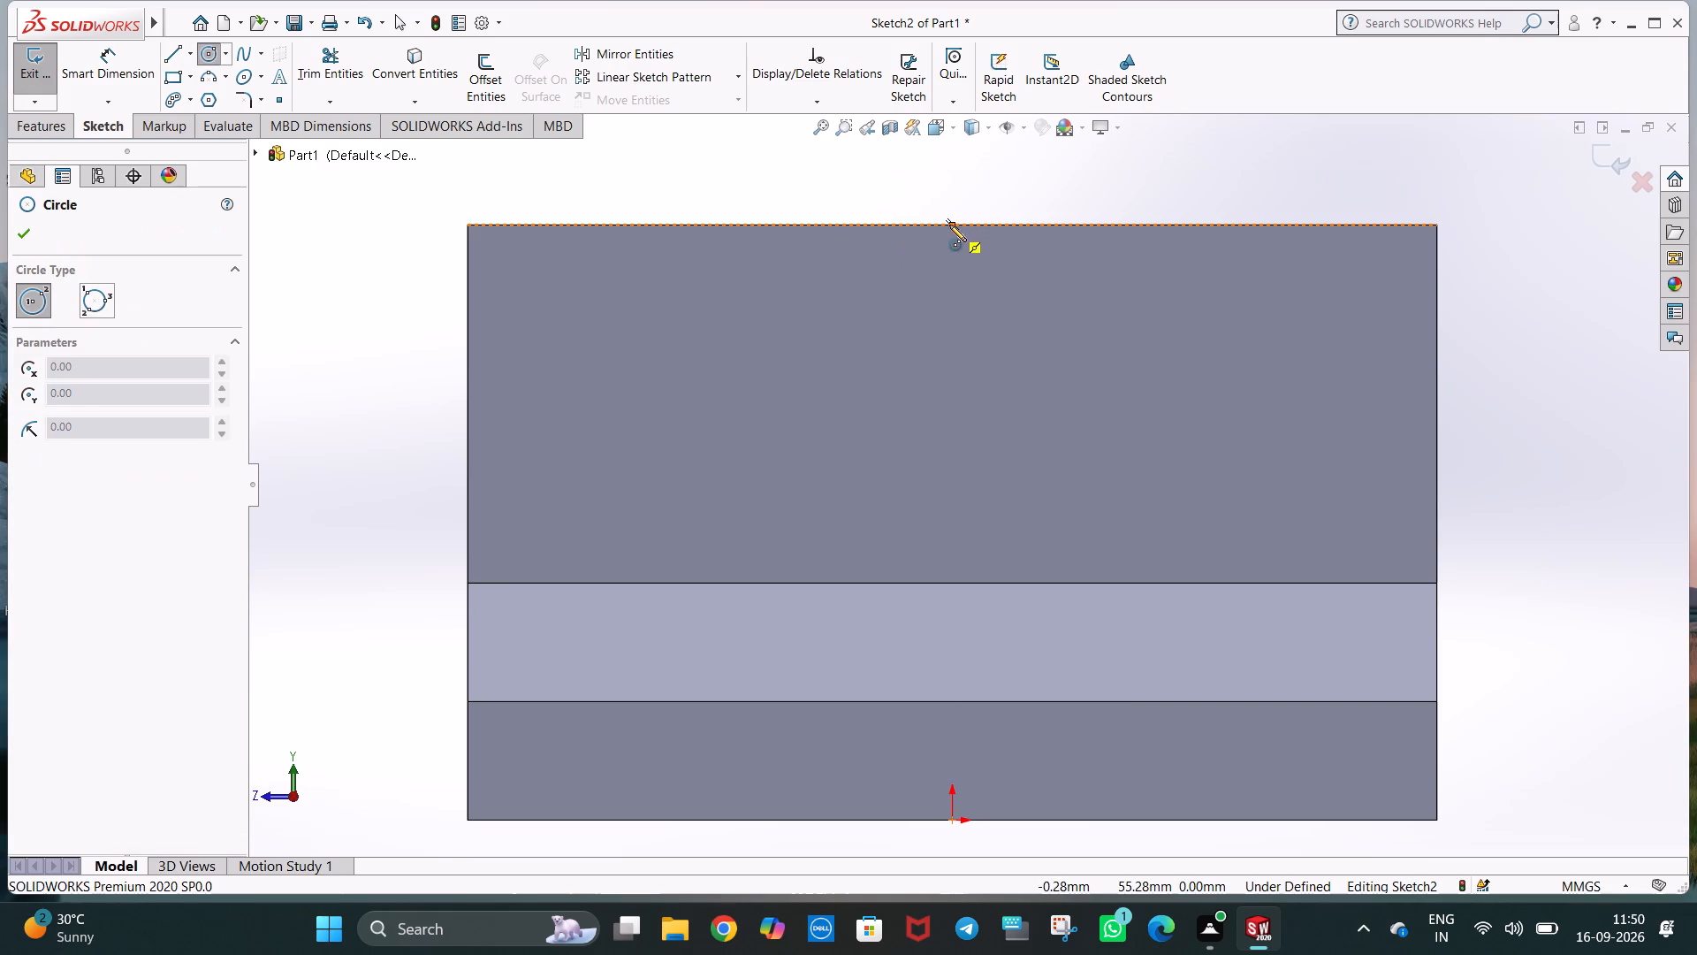
click(1103, 494)
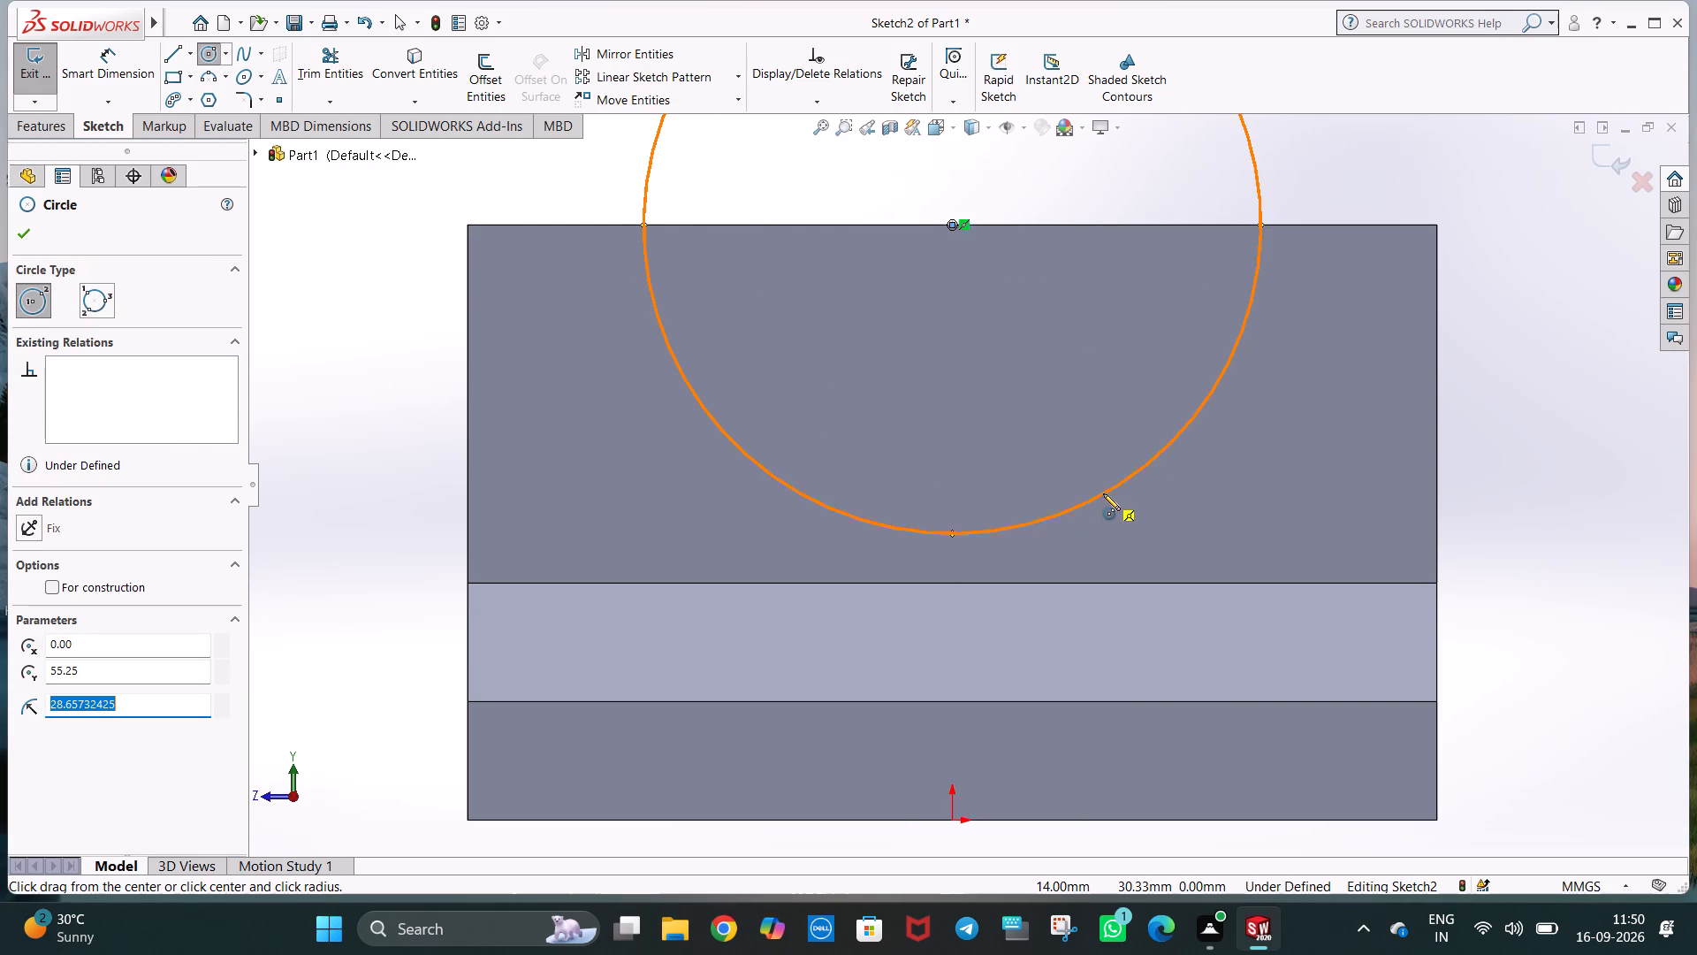
text(25)
key(Return)
key(Escape)
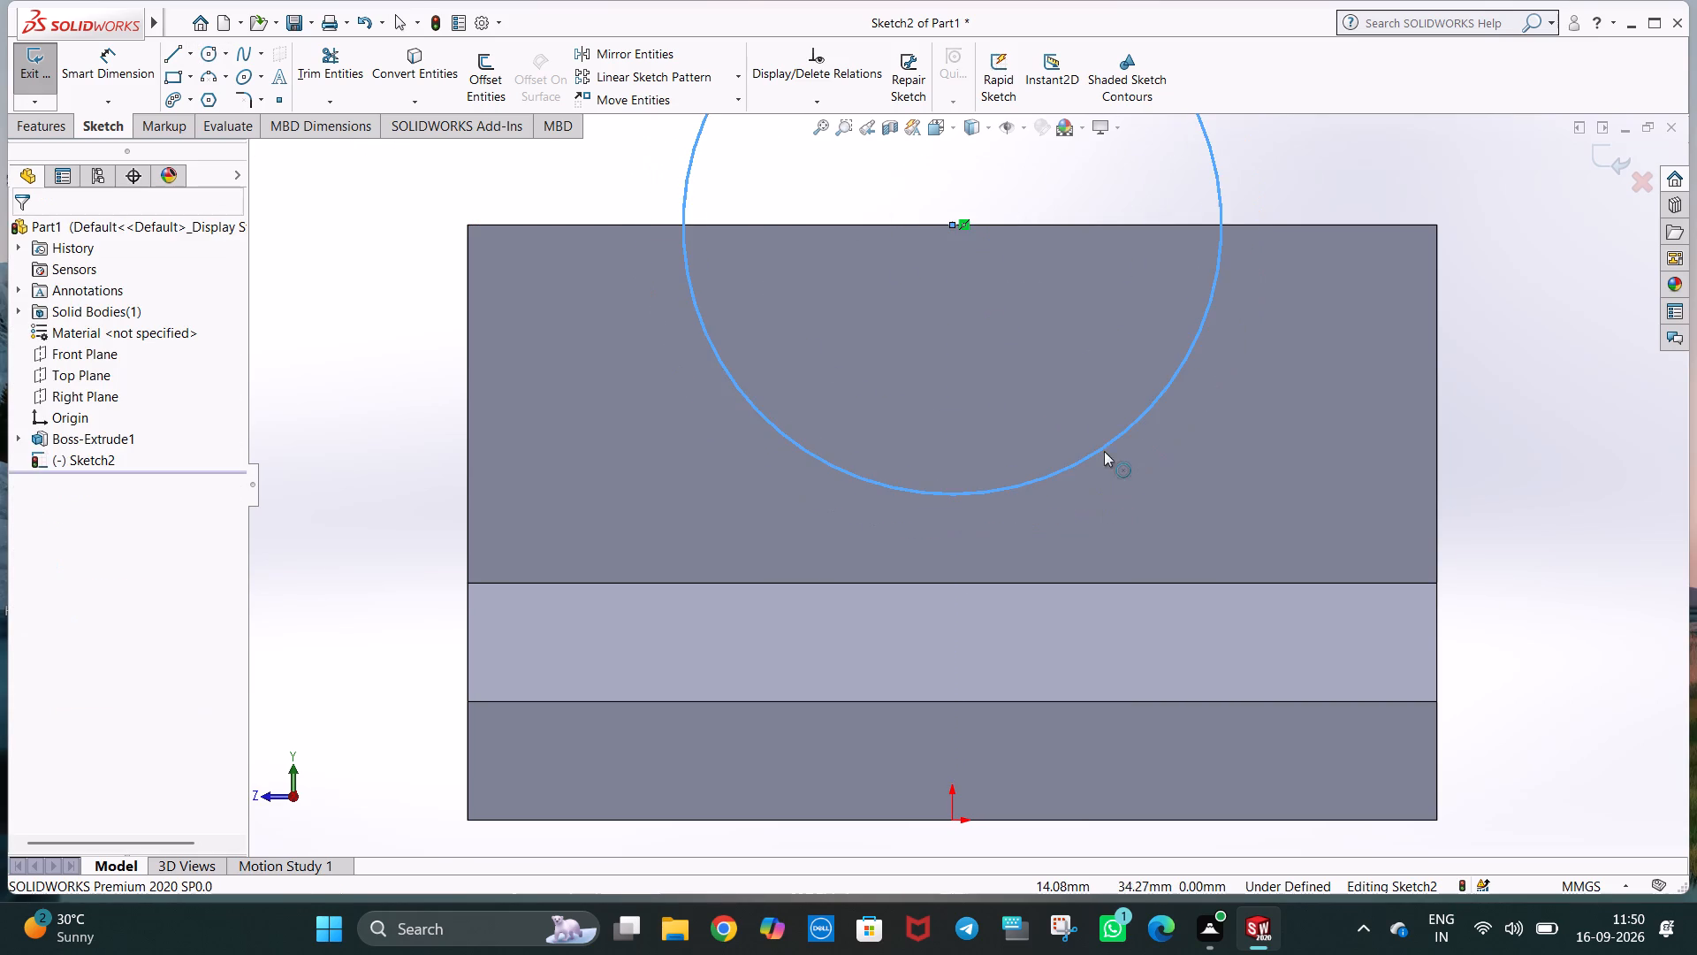
key(Escape)
scroll(1526, 377, up, 2)
scroll(1338, 261, down, 1)
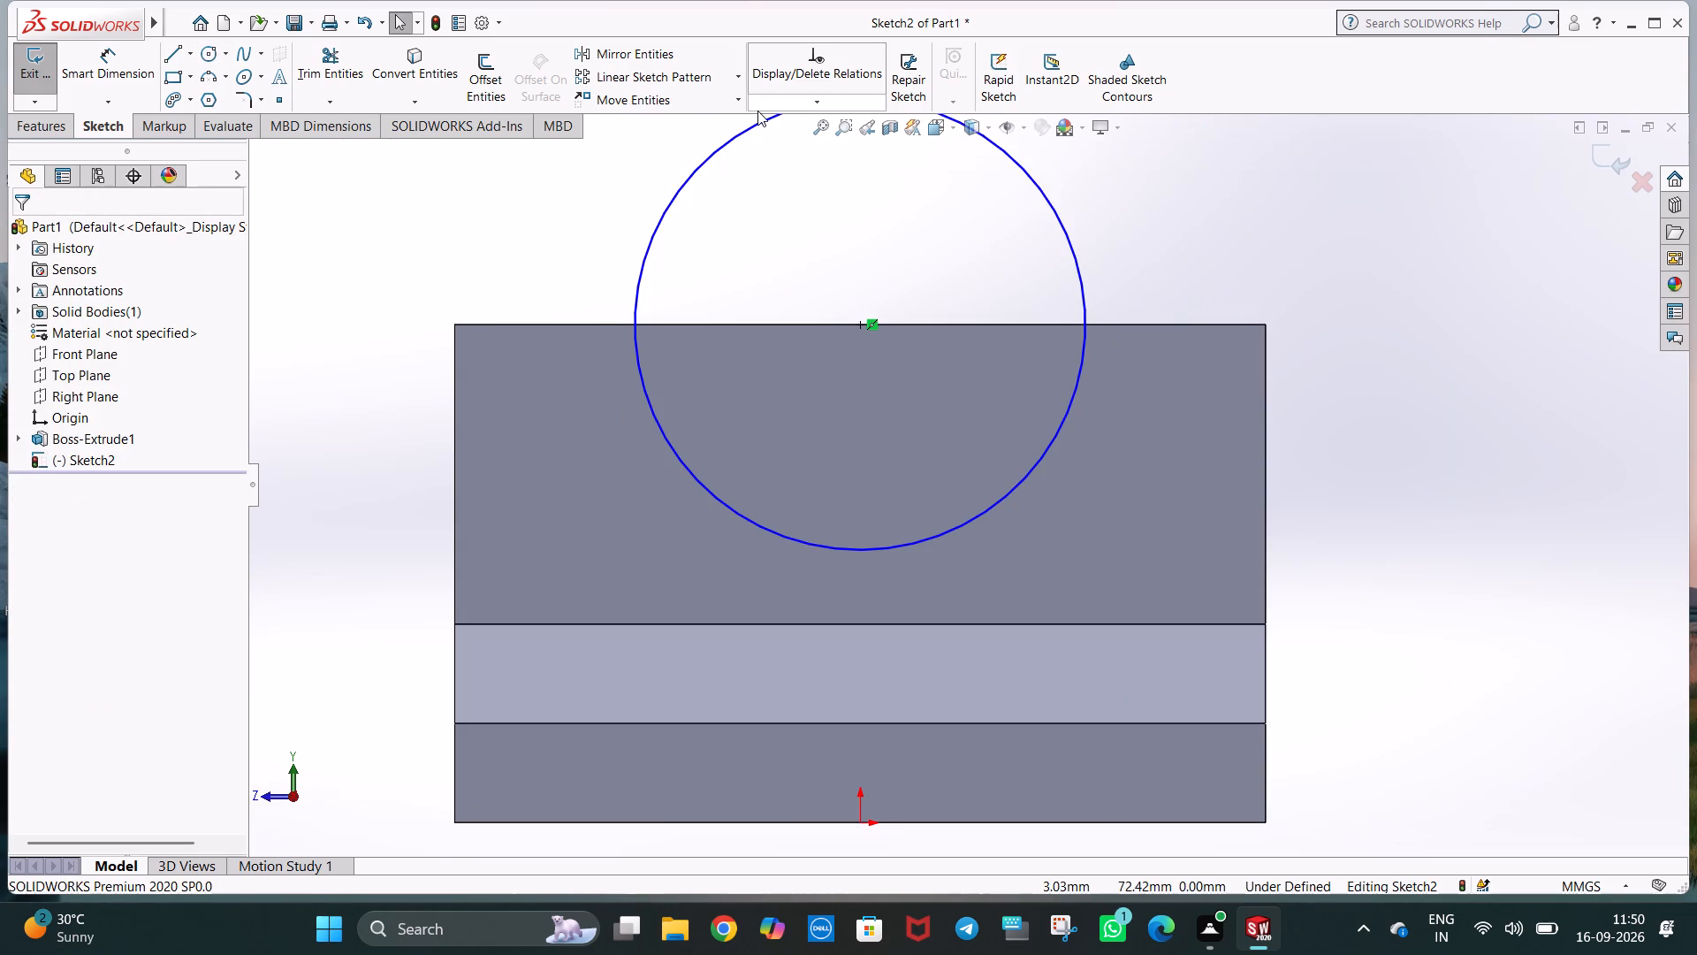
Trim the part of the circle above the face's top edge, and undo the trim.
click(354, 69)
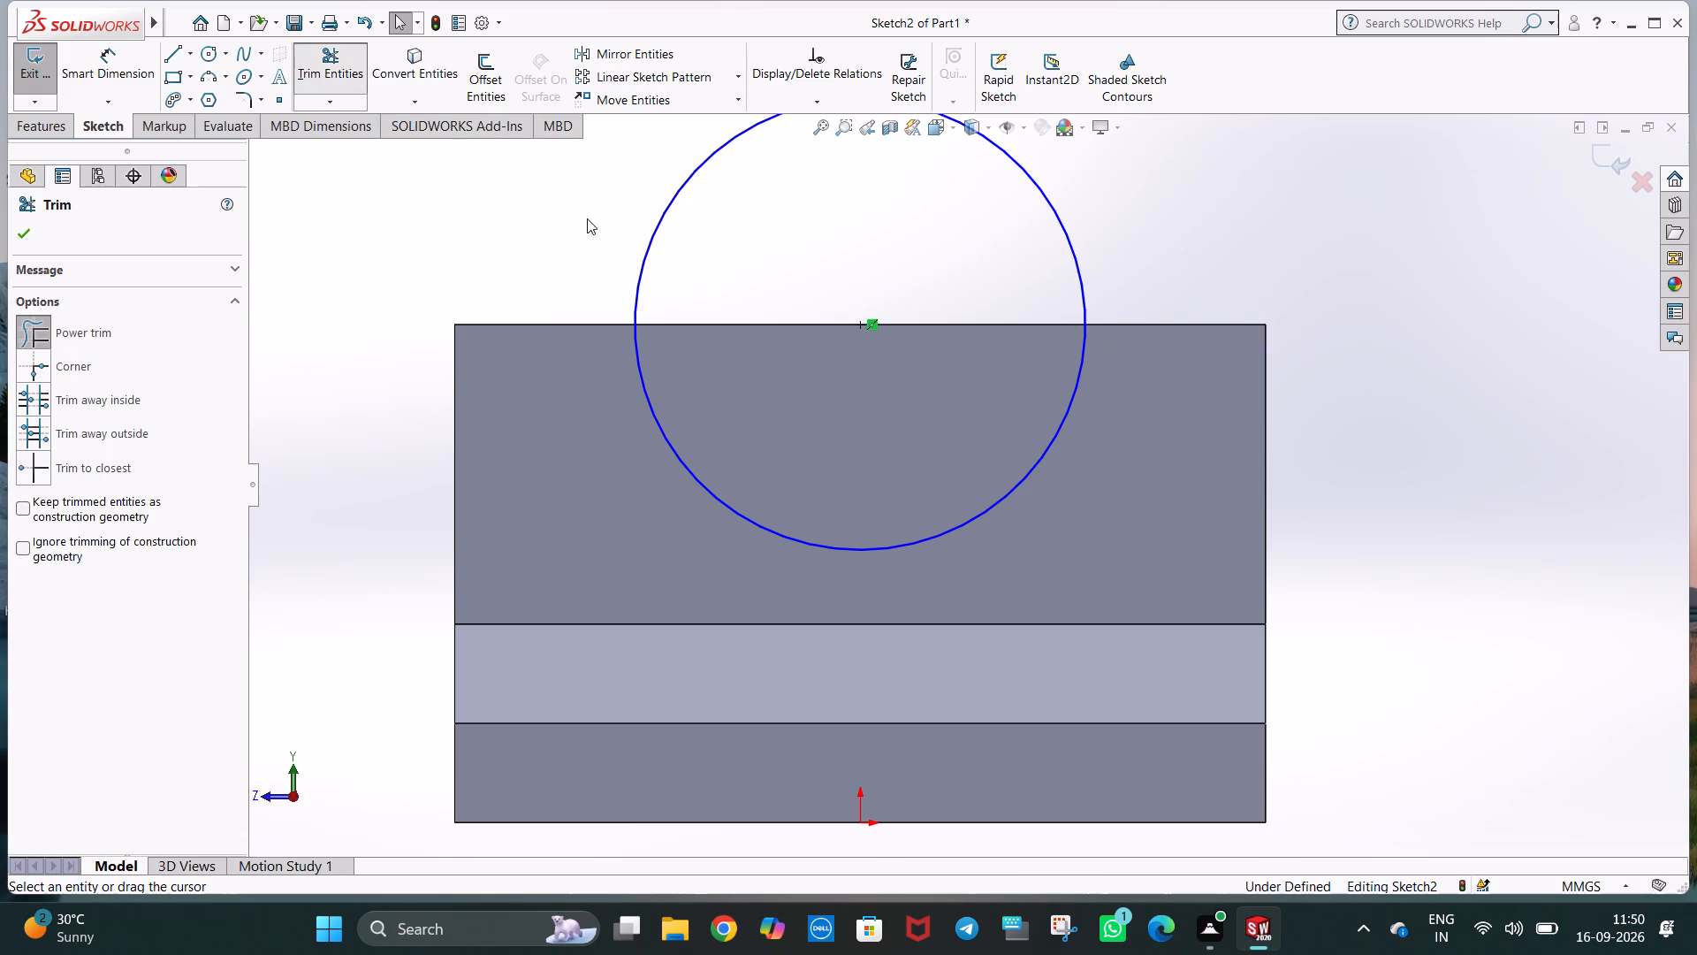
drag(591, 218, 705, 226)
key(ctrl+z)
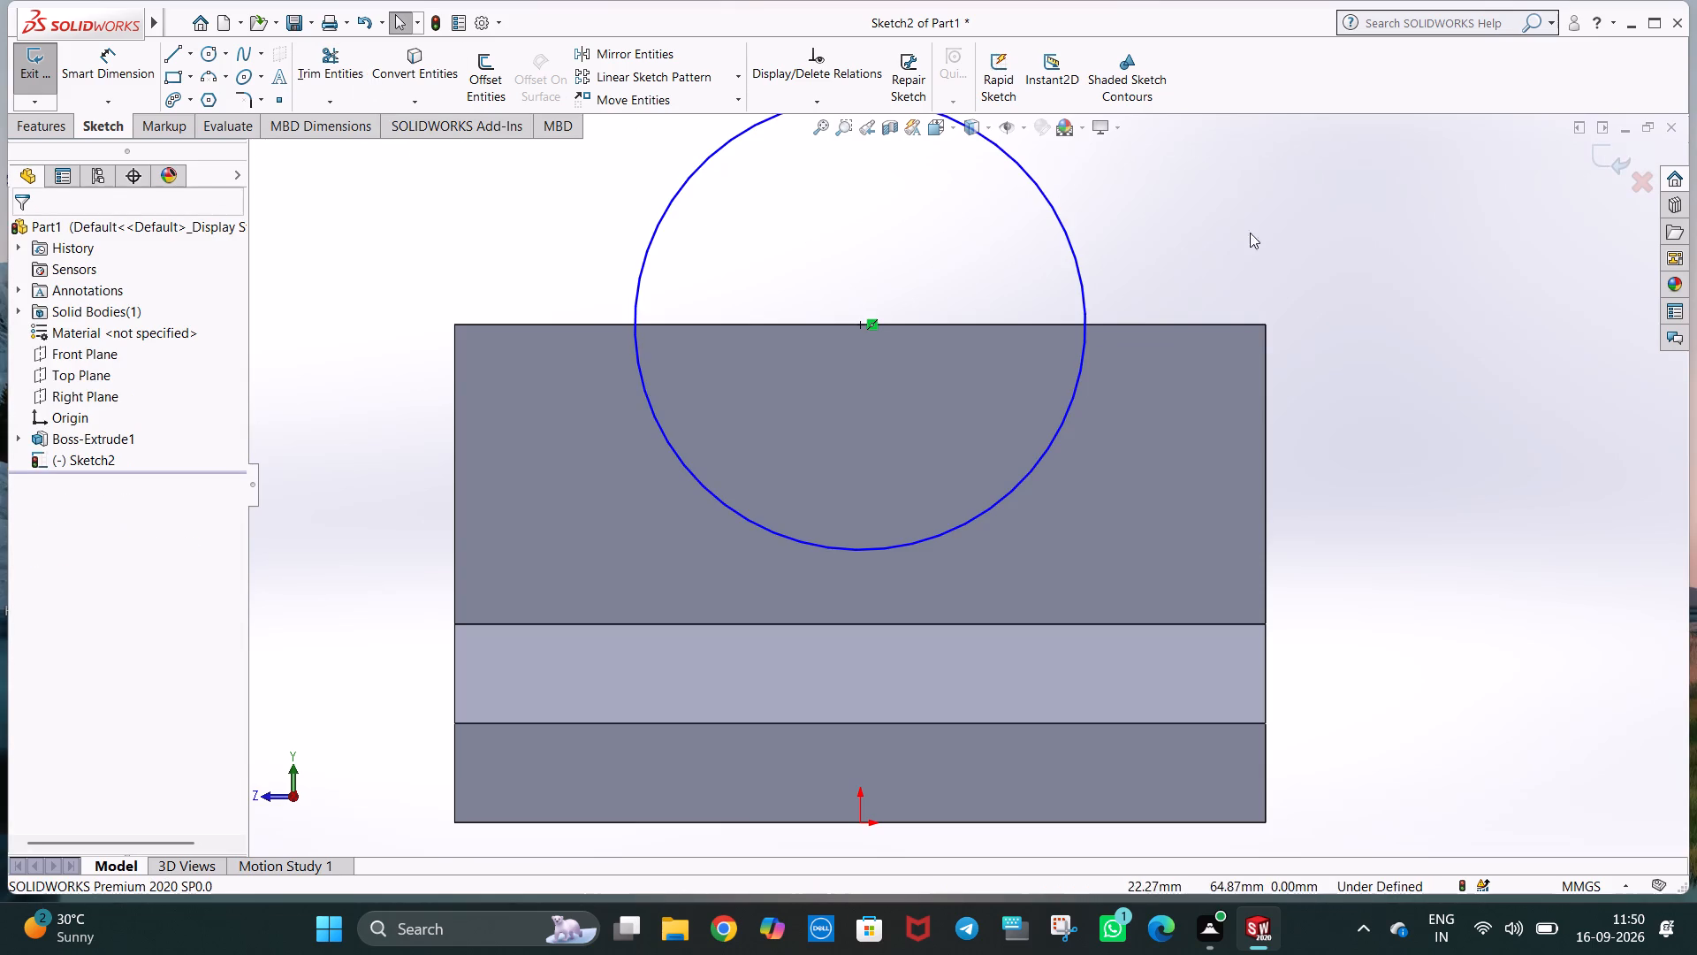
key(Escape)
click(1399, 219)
Sketch connected lines along the face's outline from one circle and top edge intersection around the bottom to the other.
click(167, 61)
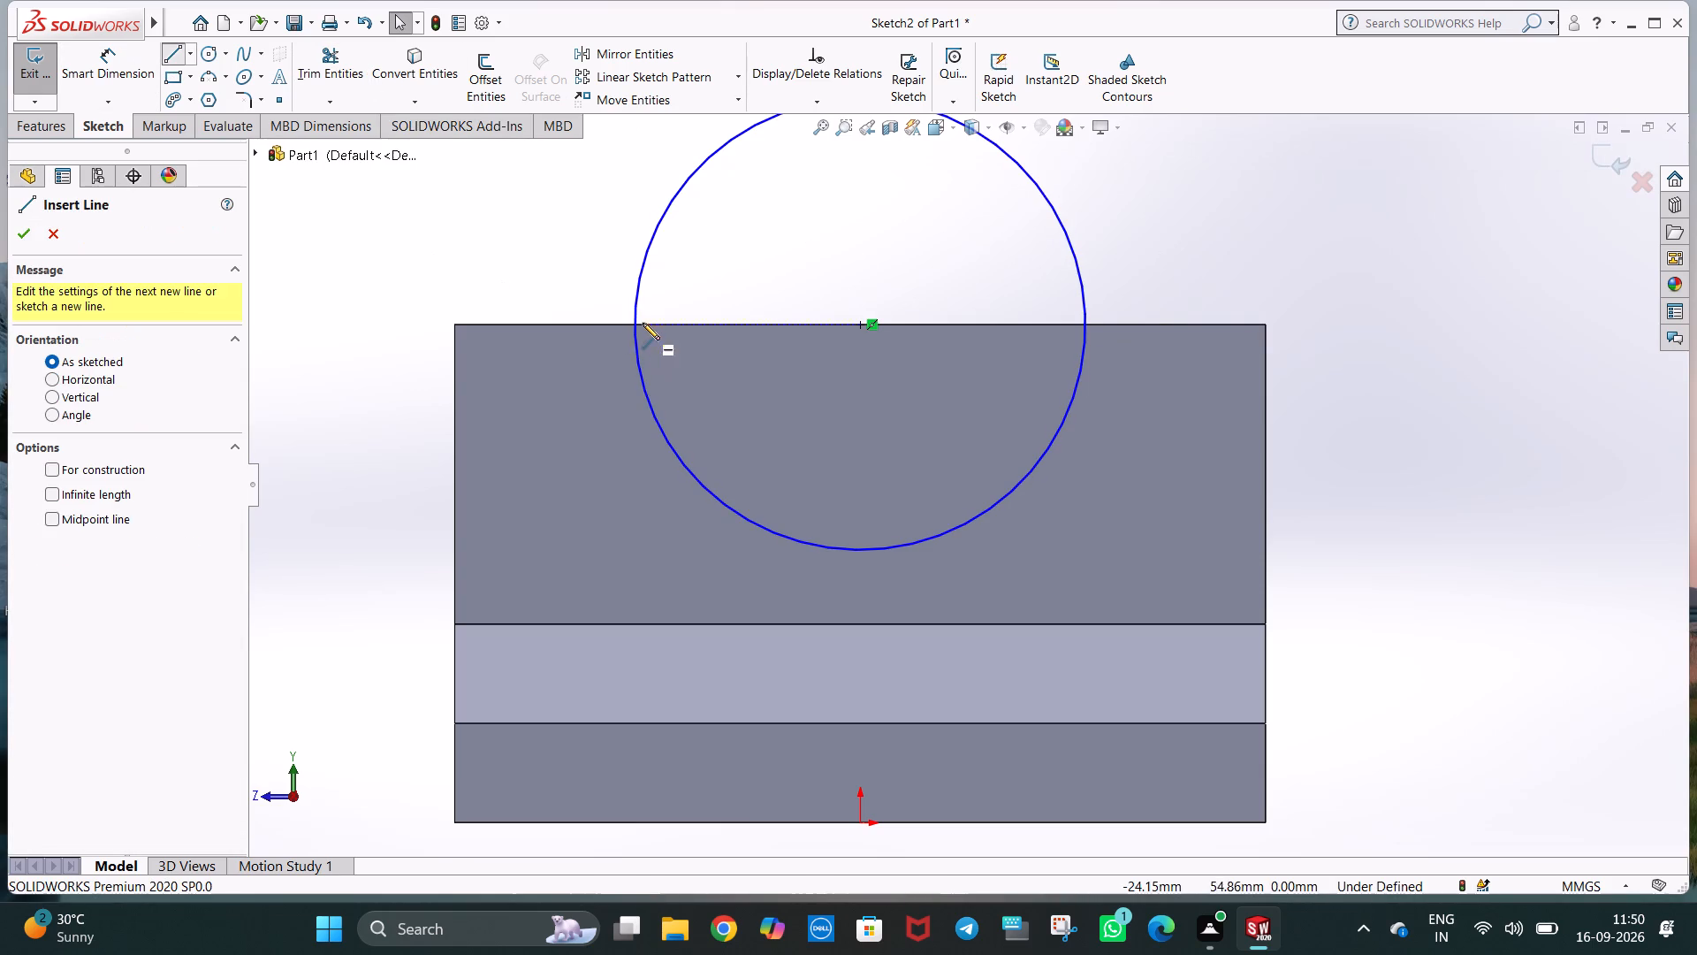
click(635, 323)
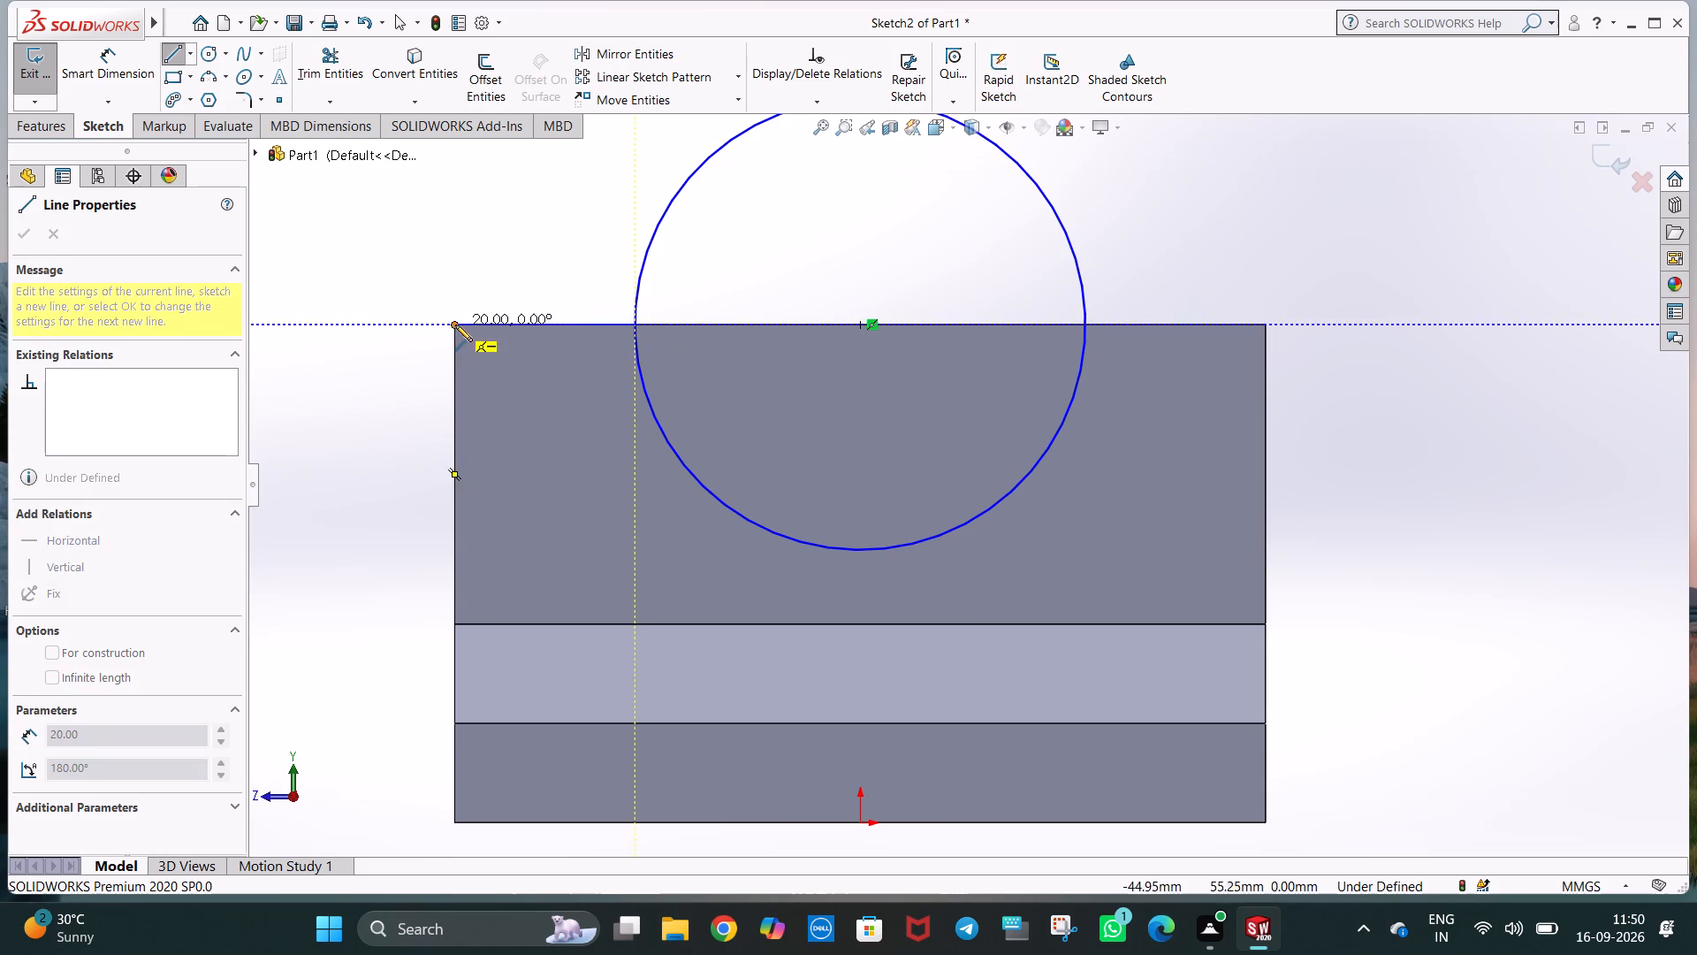
click(455, 325)
click(454, 624)
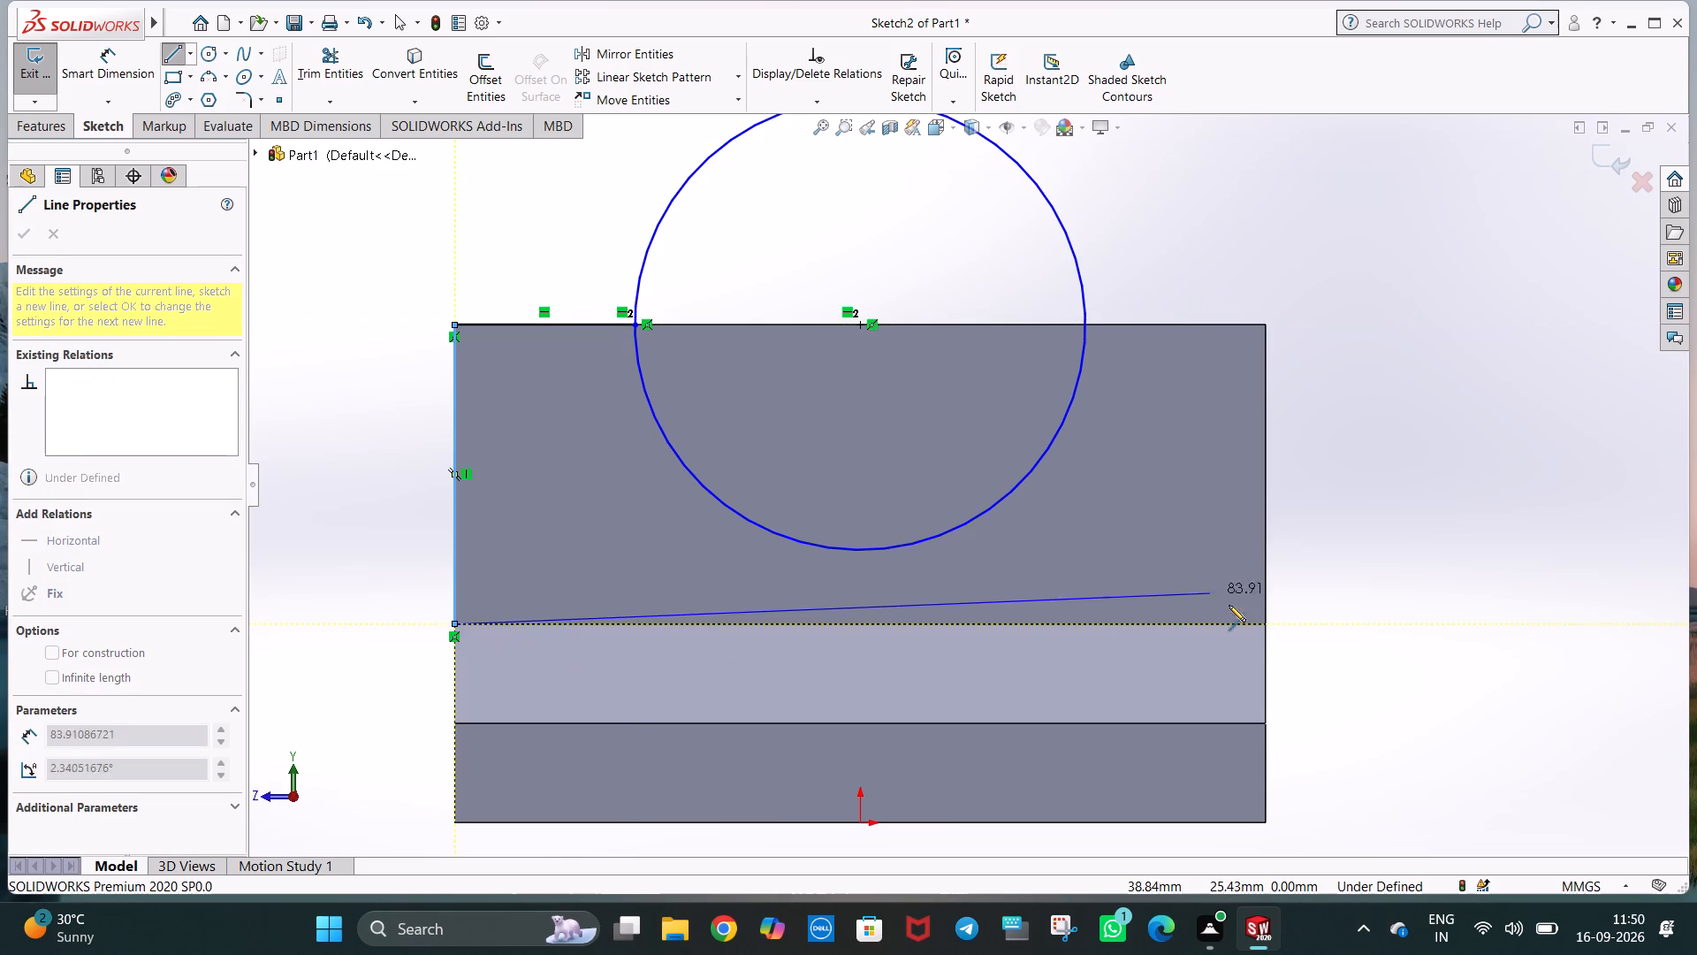
click(1263, 625)
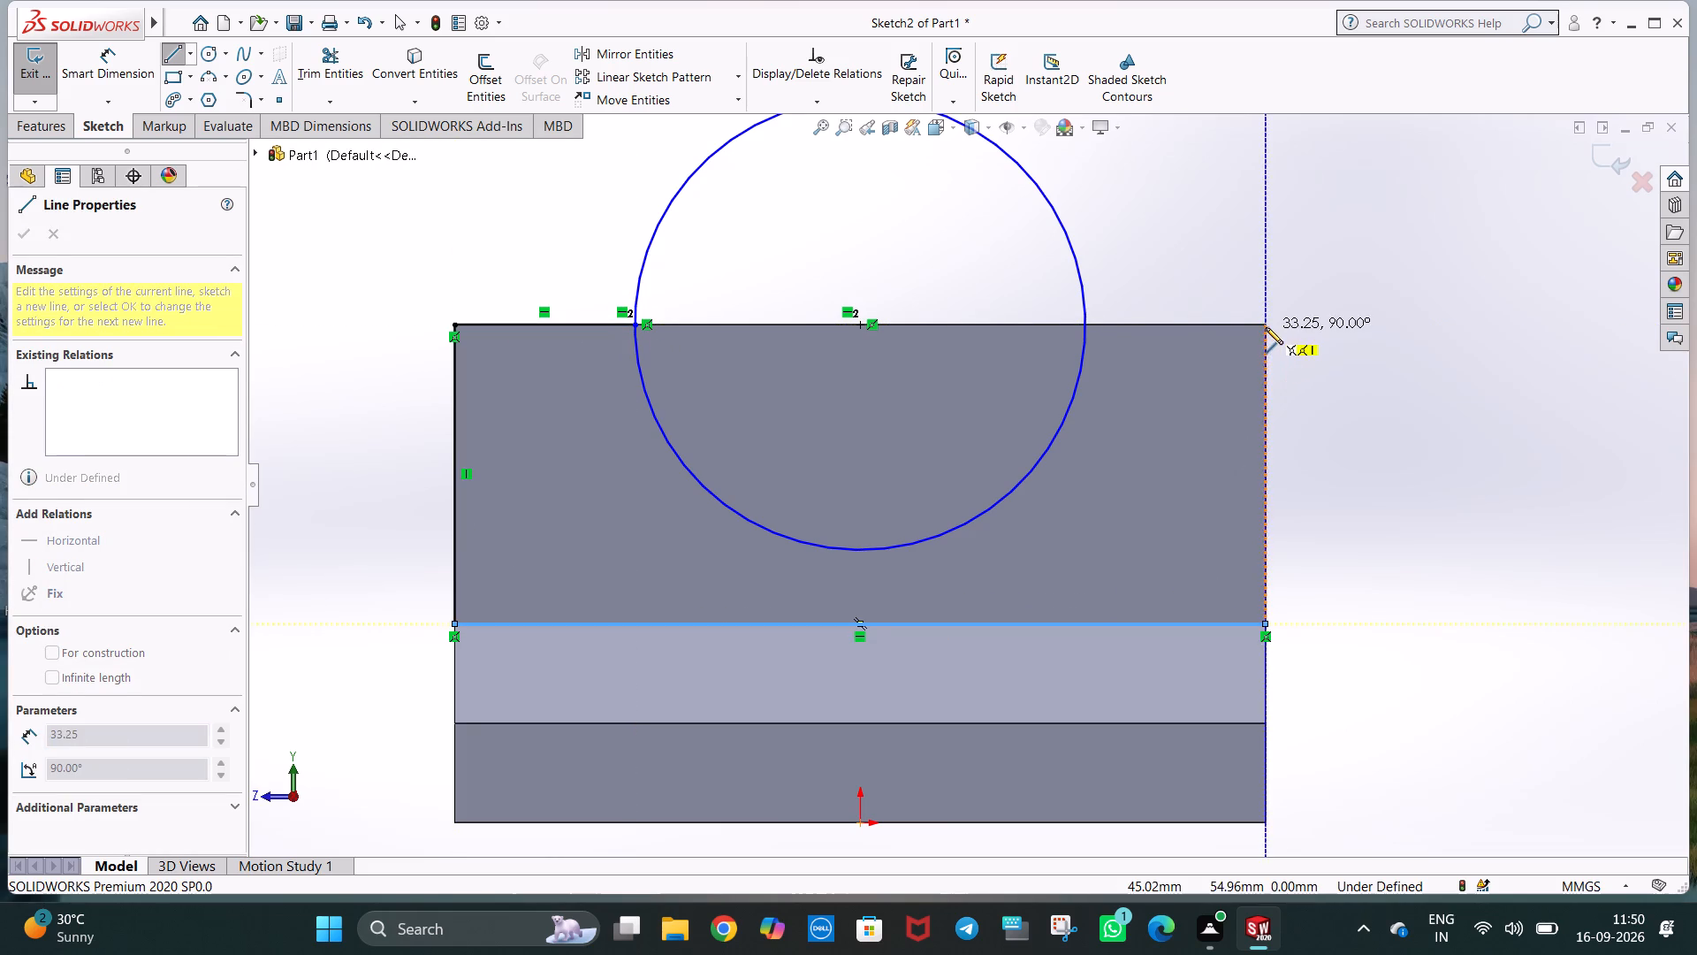
click(1266, 327)
click(1088, 324)
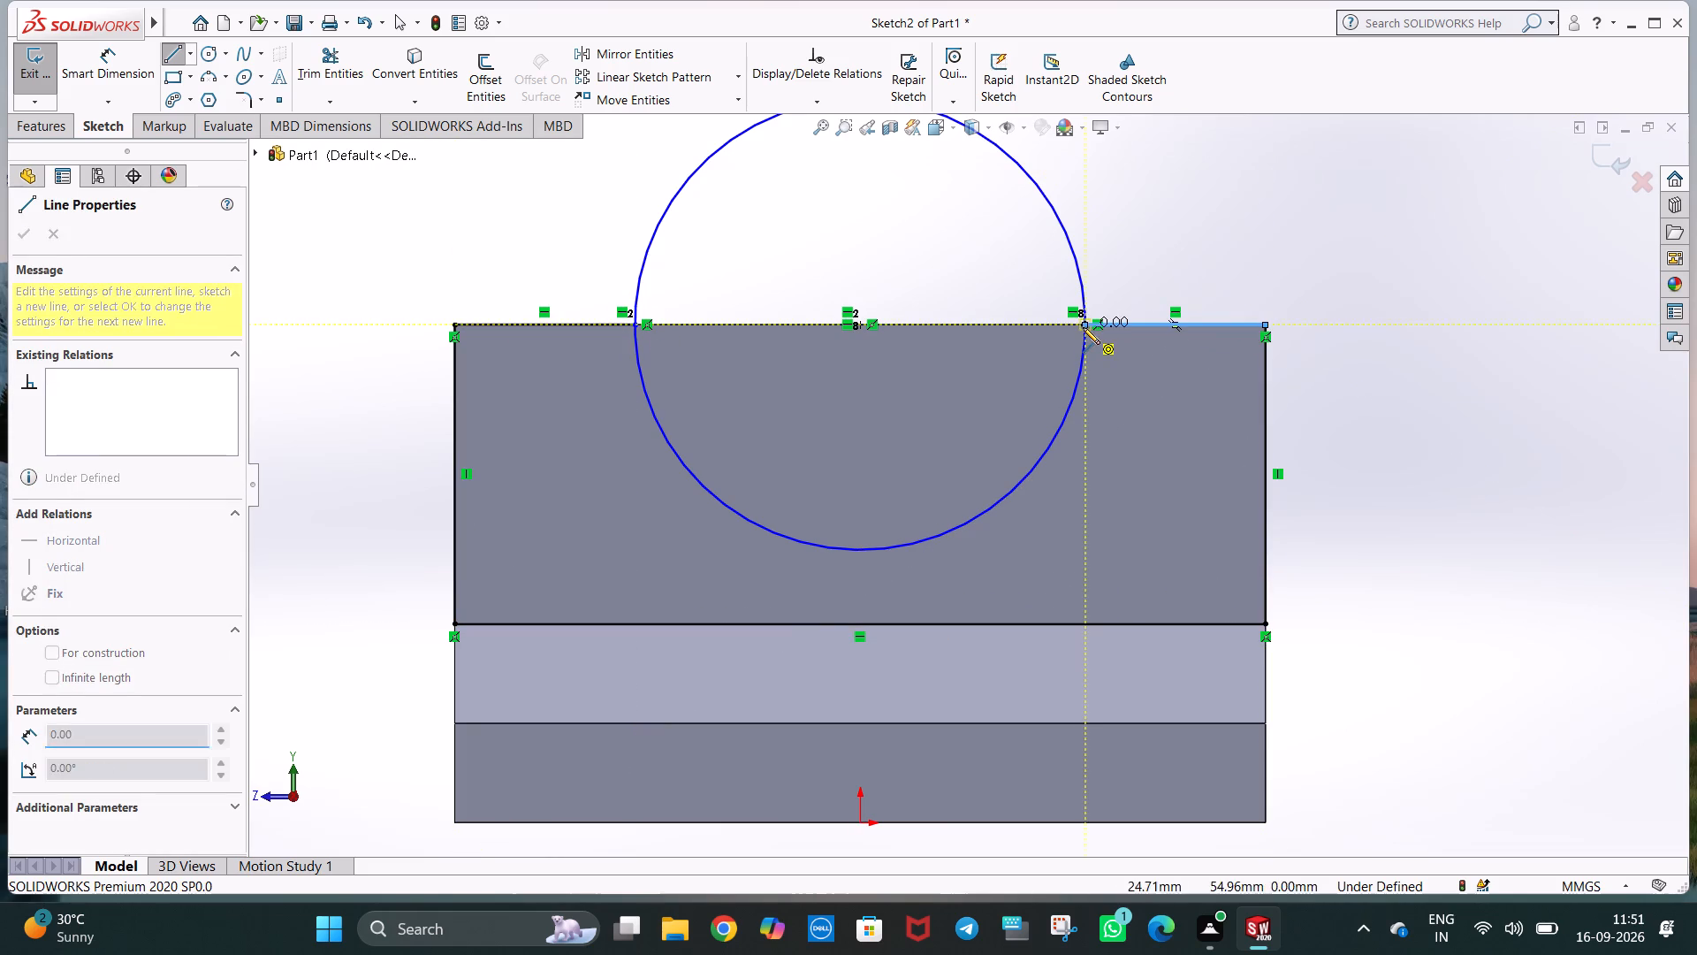
key(Escape)
key(Escape)
click(1118, 237)
Trim away the part of the circle above the face's top edge.
click(342, 73)
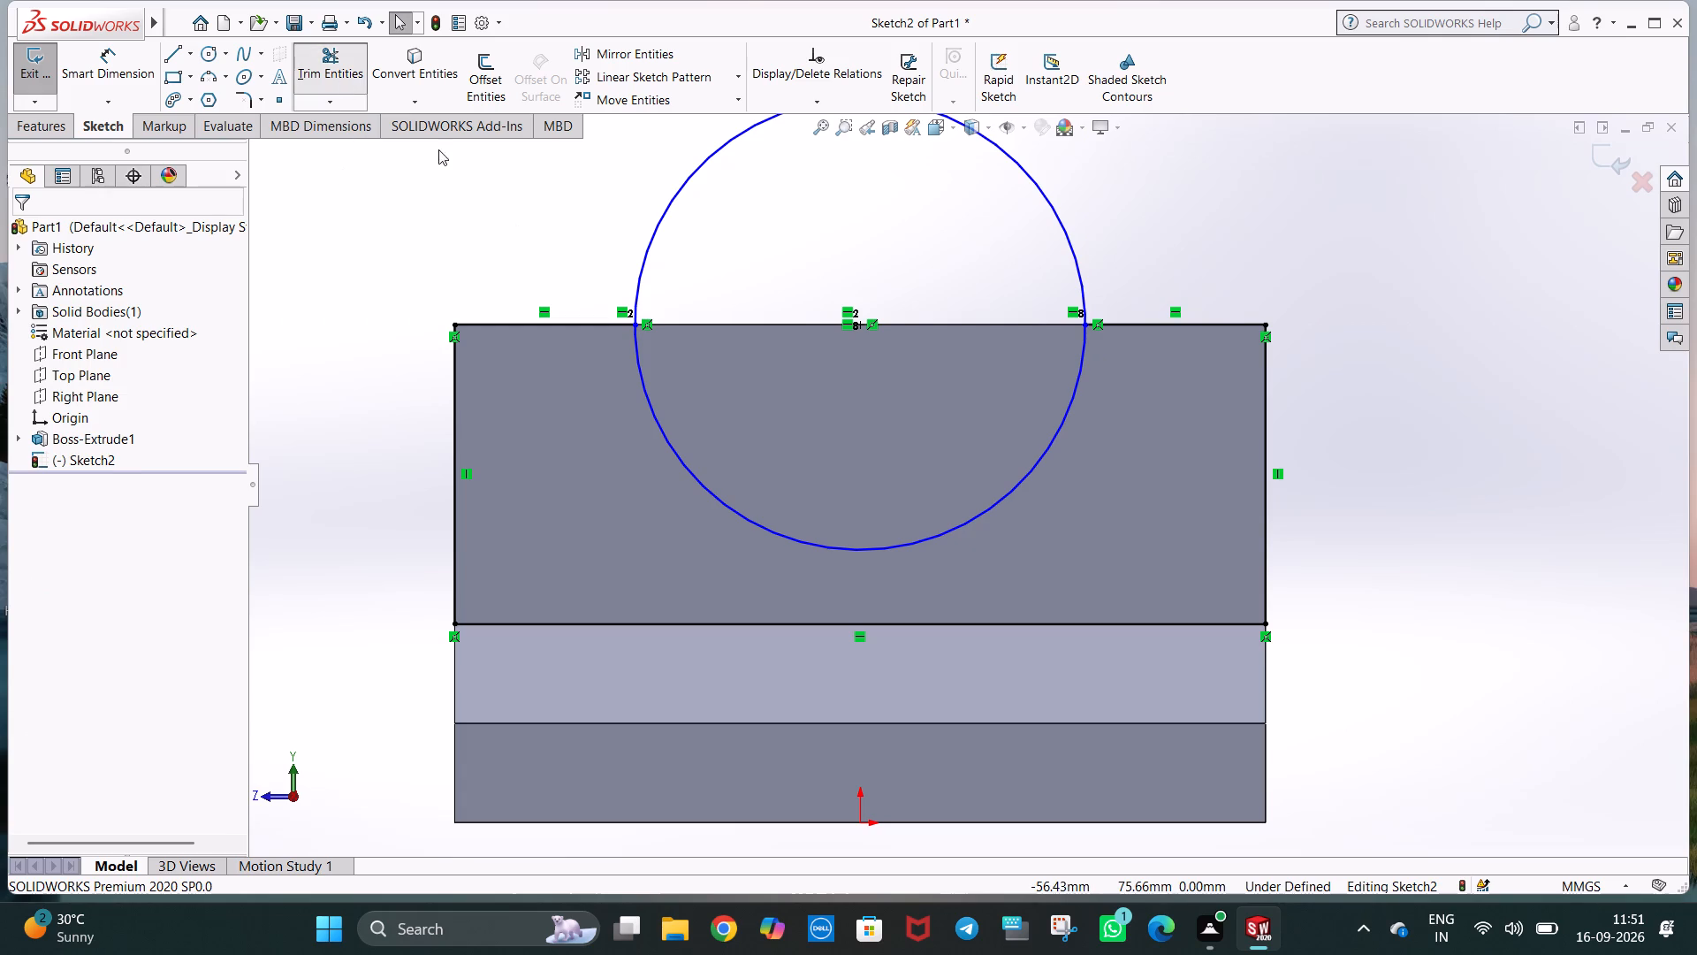
drag(570, 231, 721, 253)
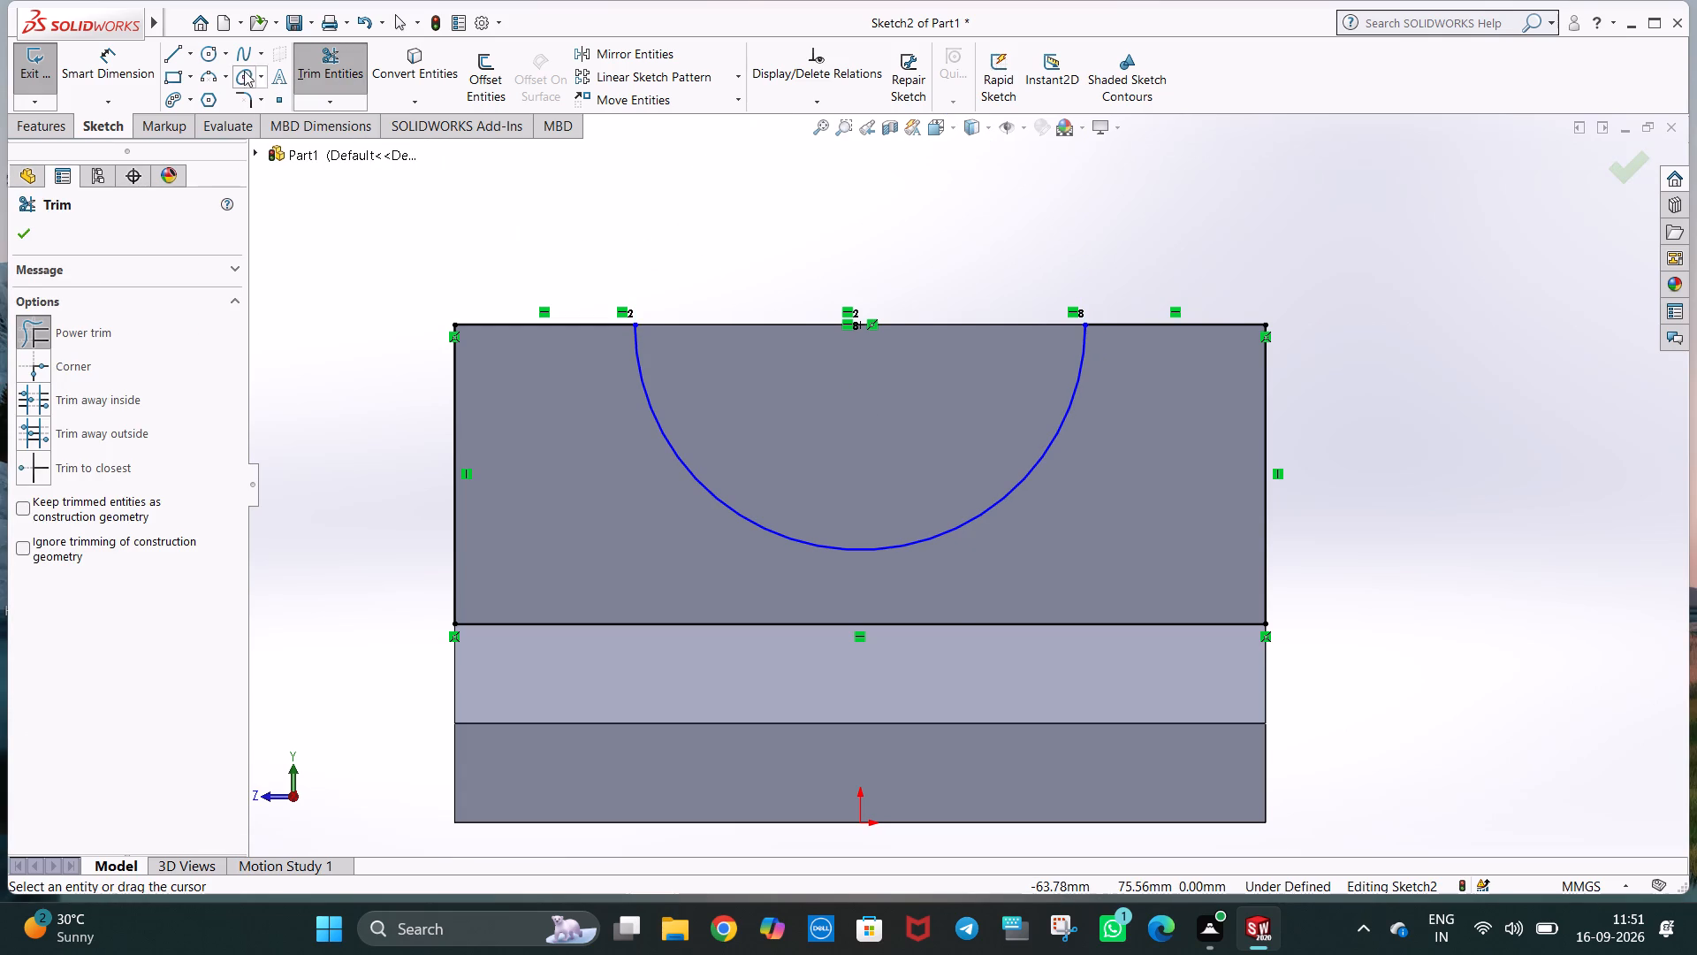
Dimension the semicircular arc's radius as 25 mm.
click(127, 55)
click(680, 454)
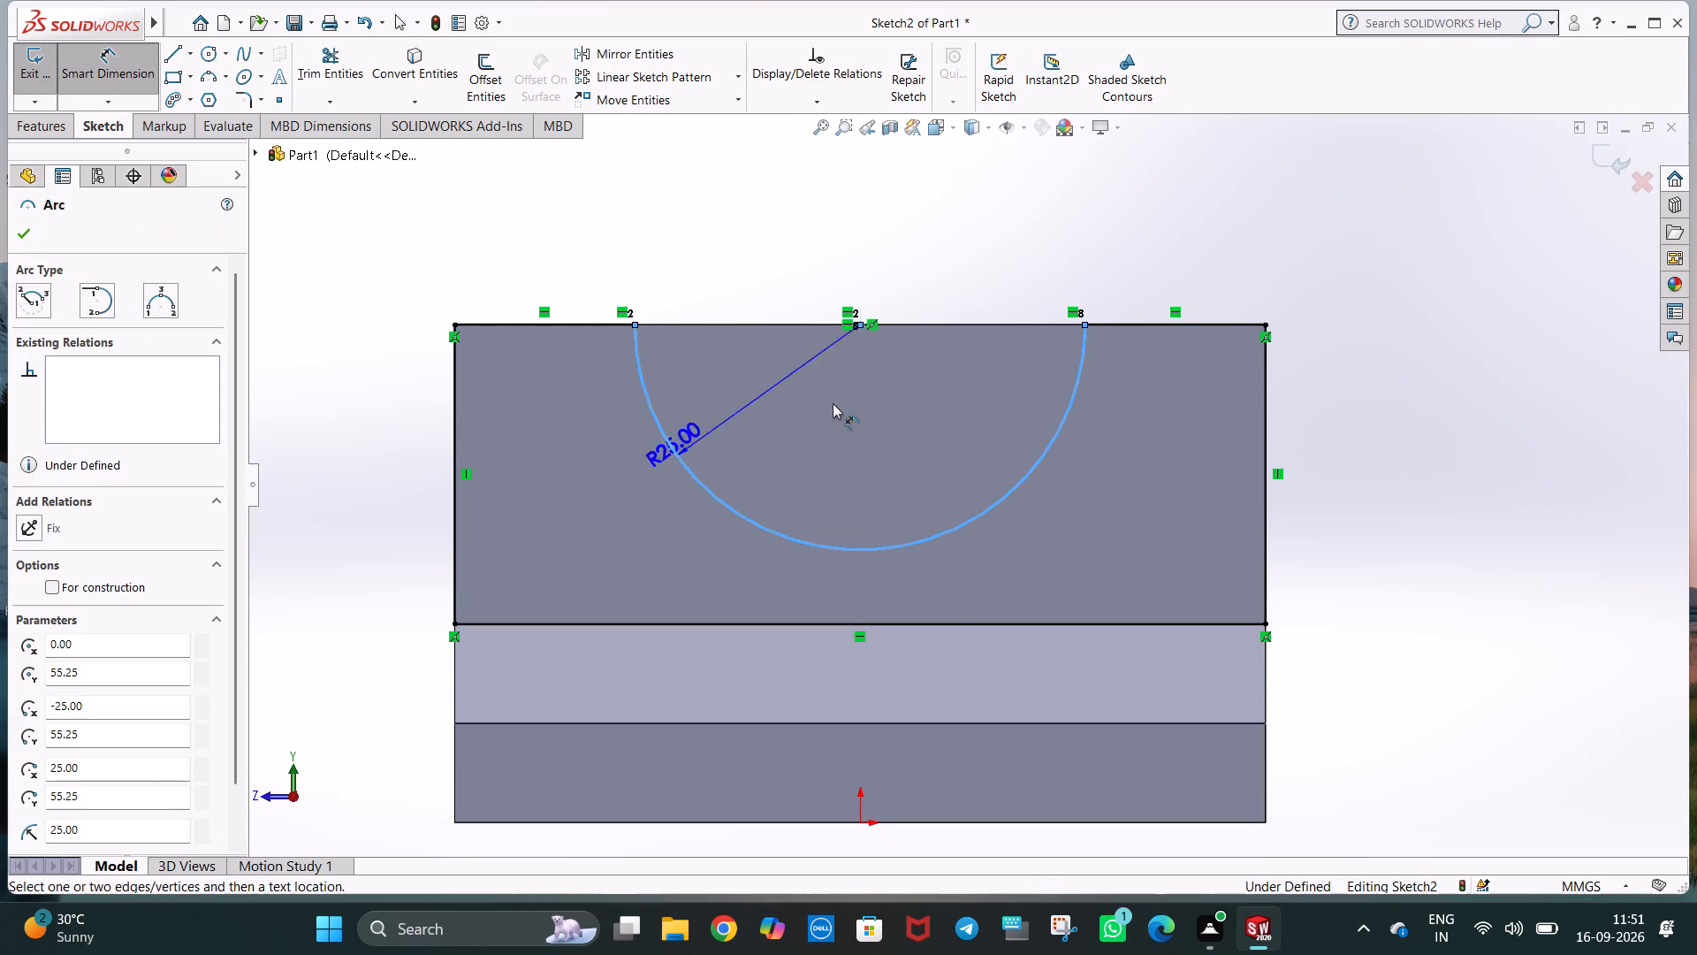
click(833, 408)
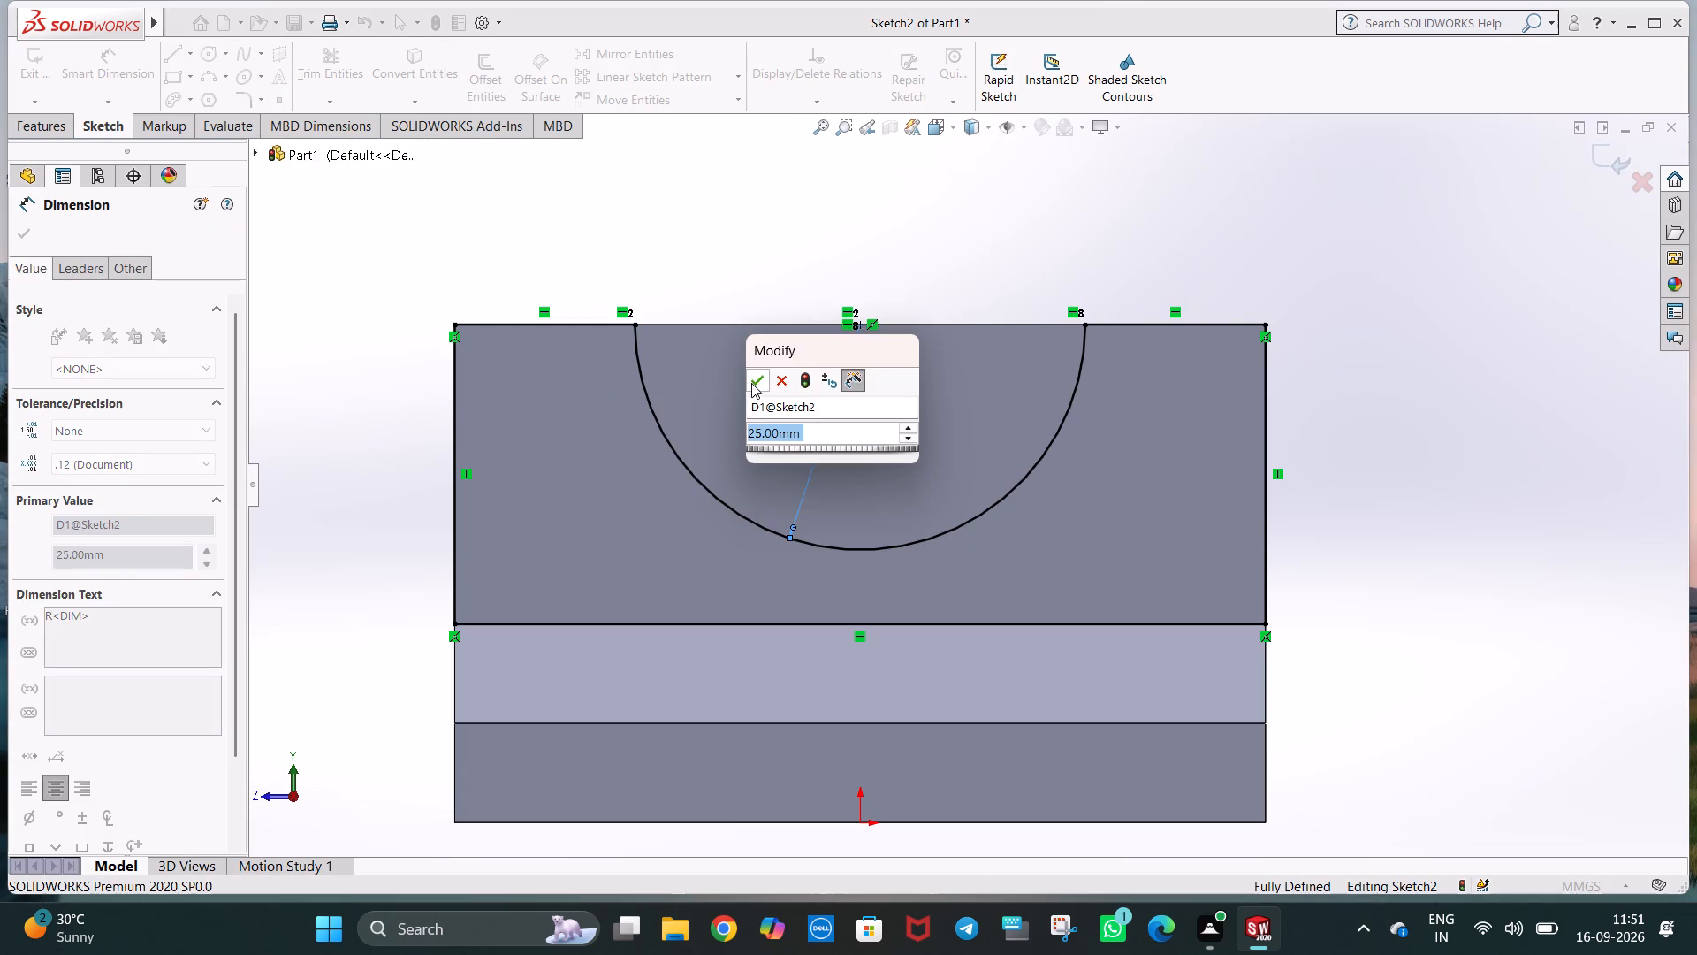
click(751, 383)
click(706, 225)
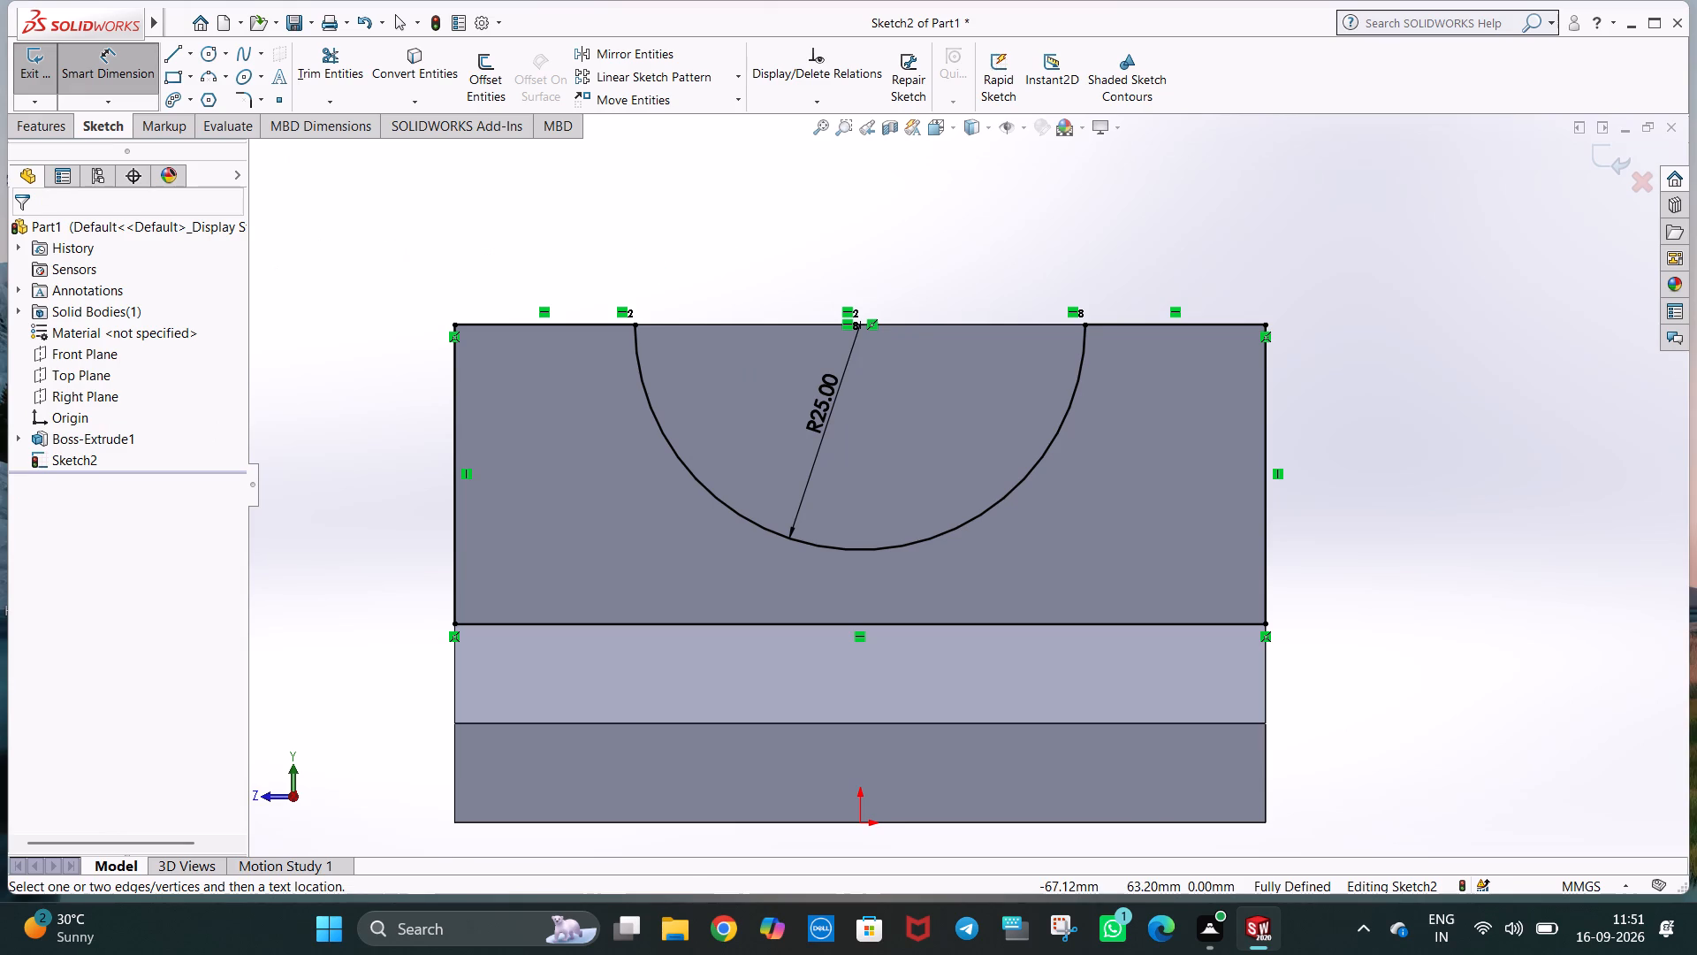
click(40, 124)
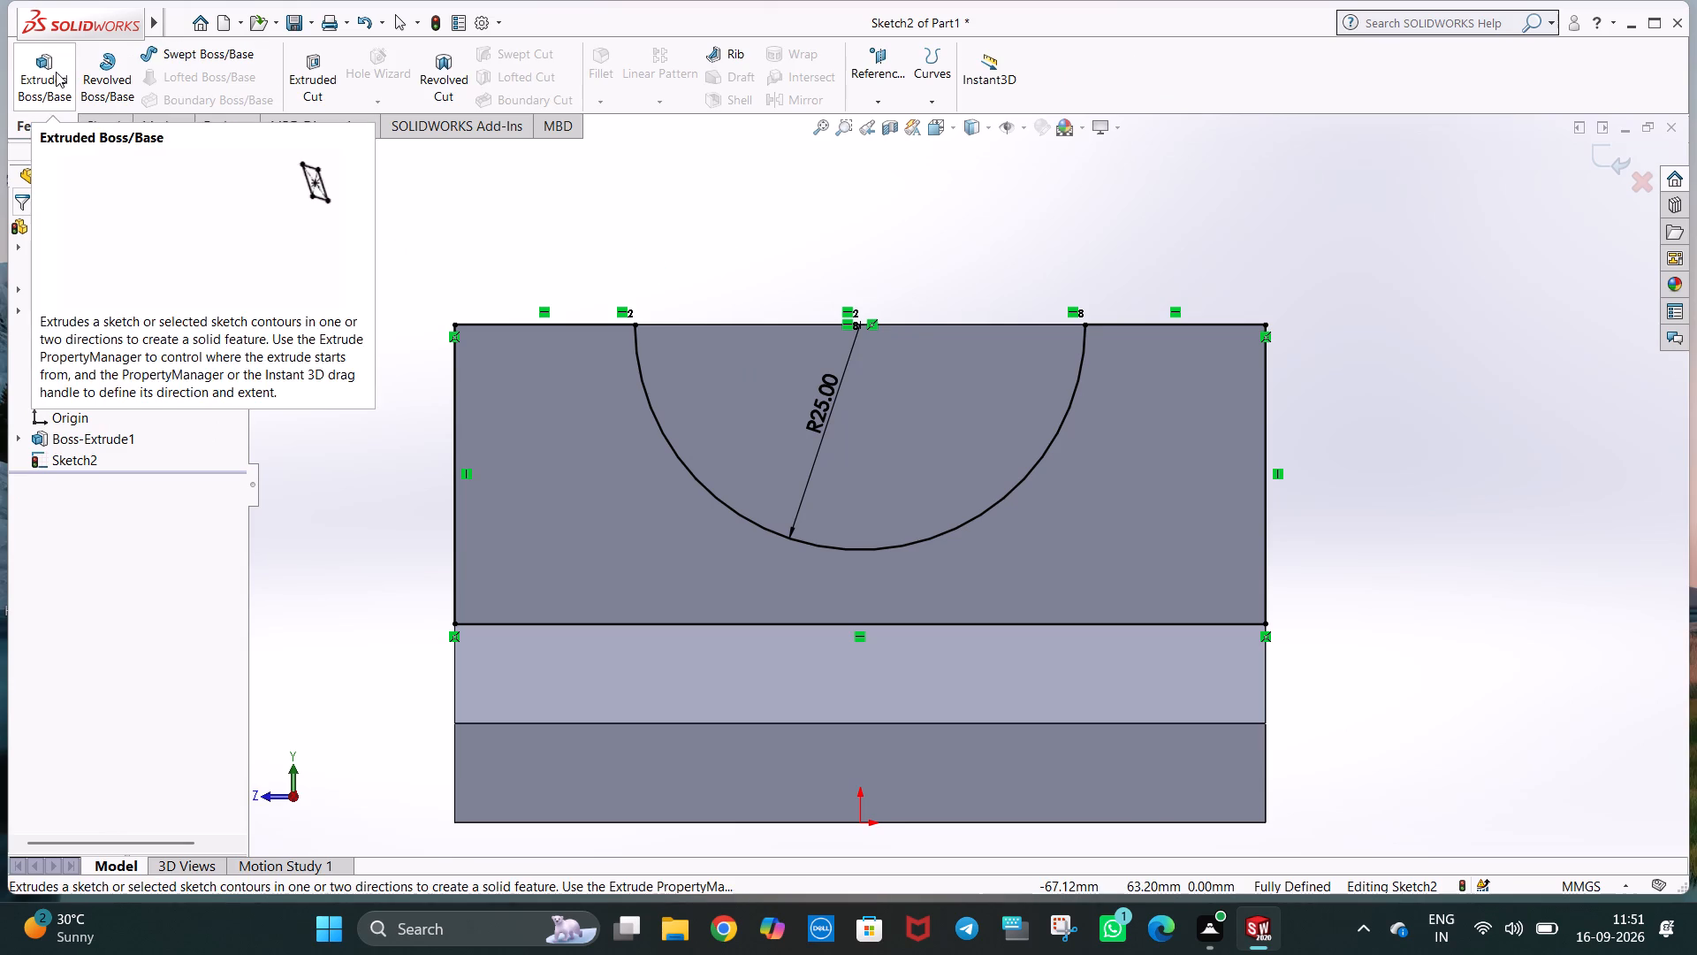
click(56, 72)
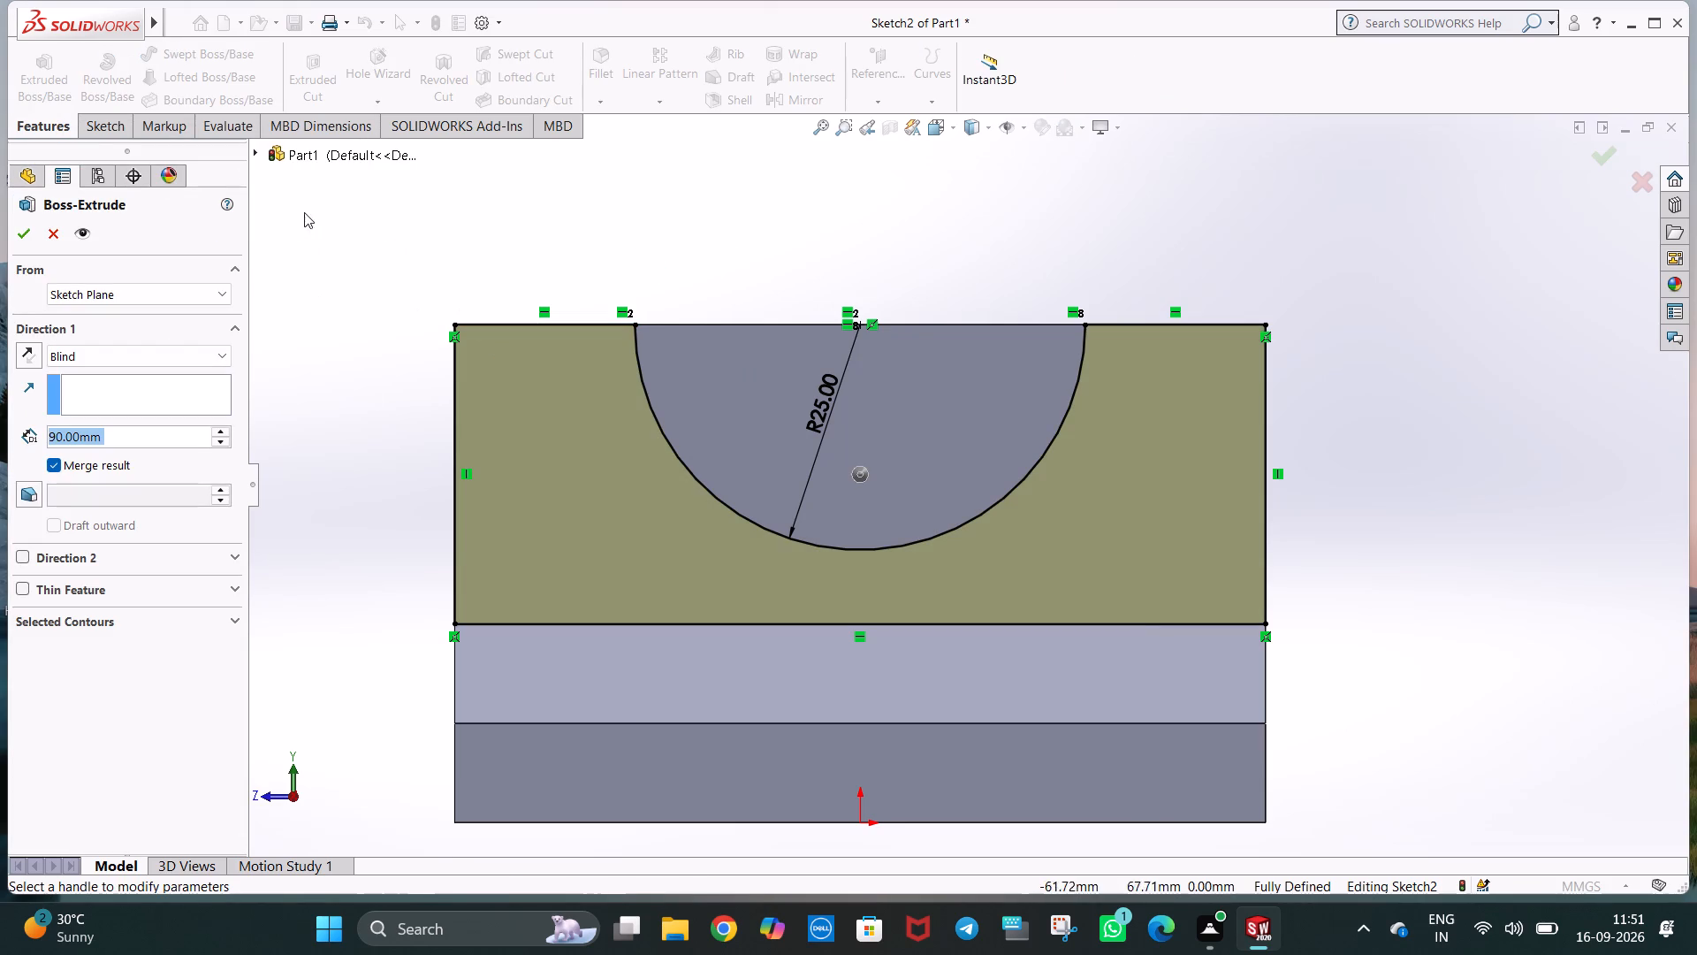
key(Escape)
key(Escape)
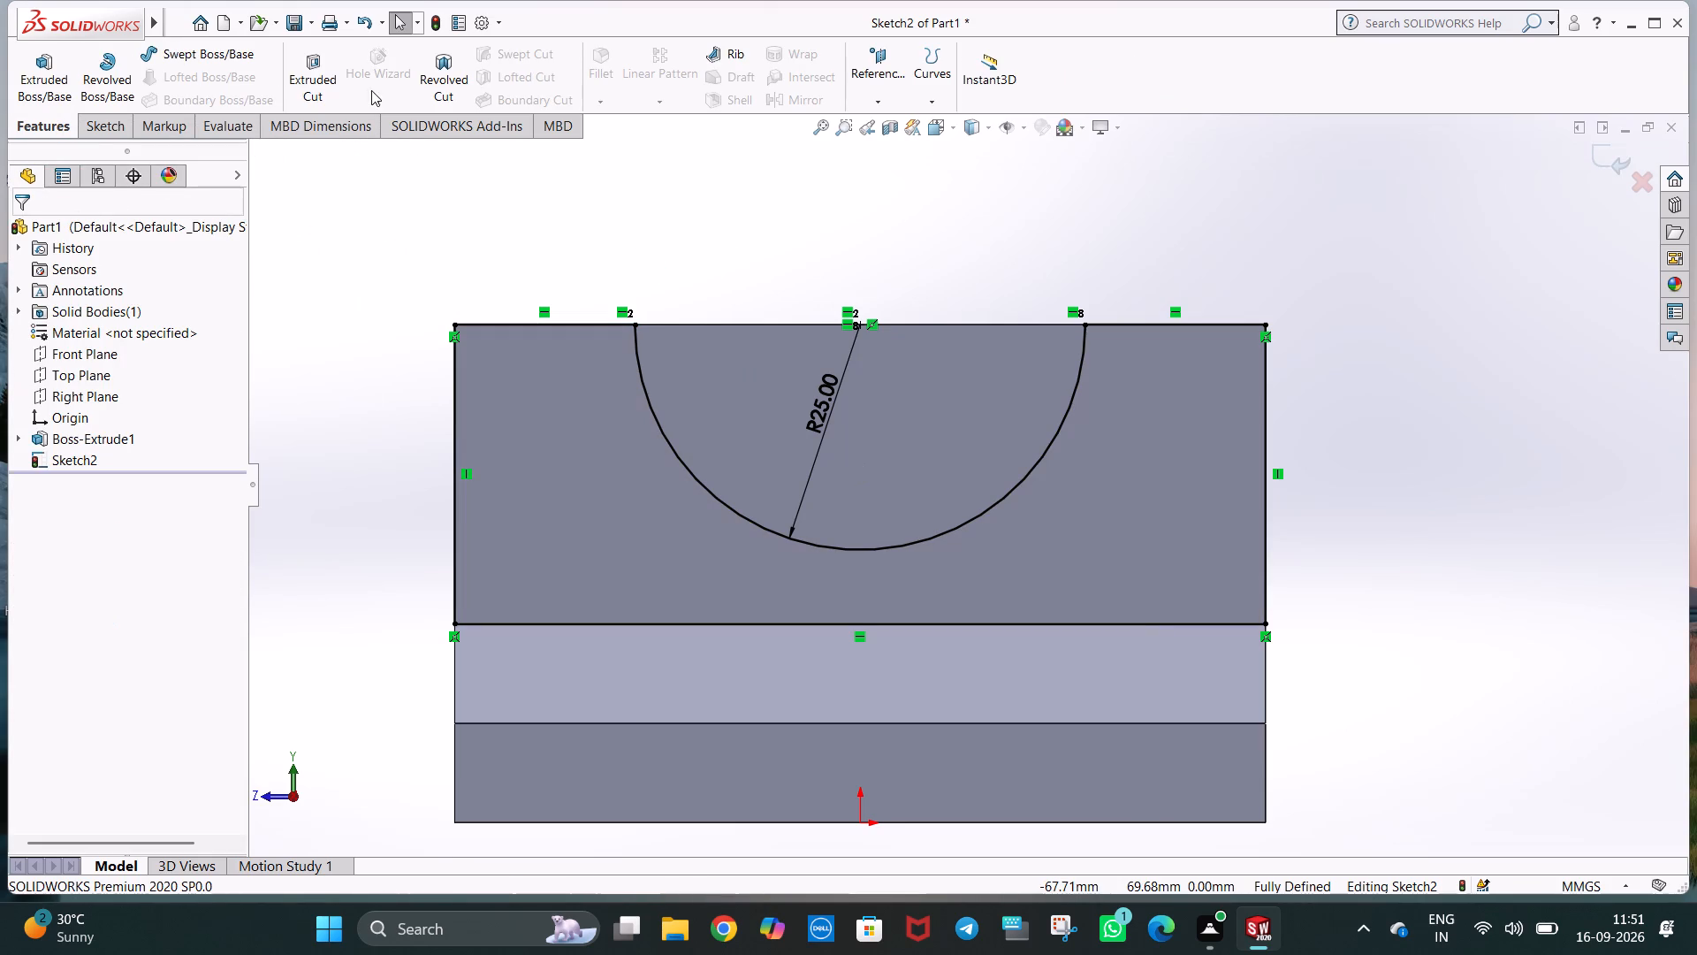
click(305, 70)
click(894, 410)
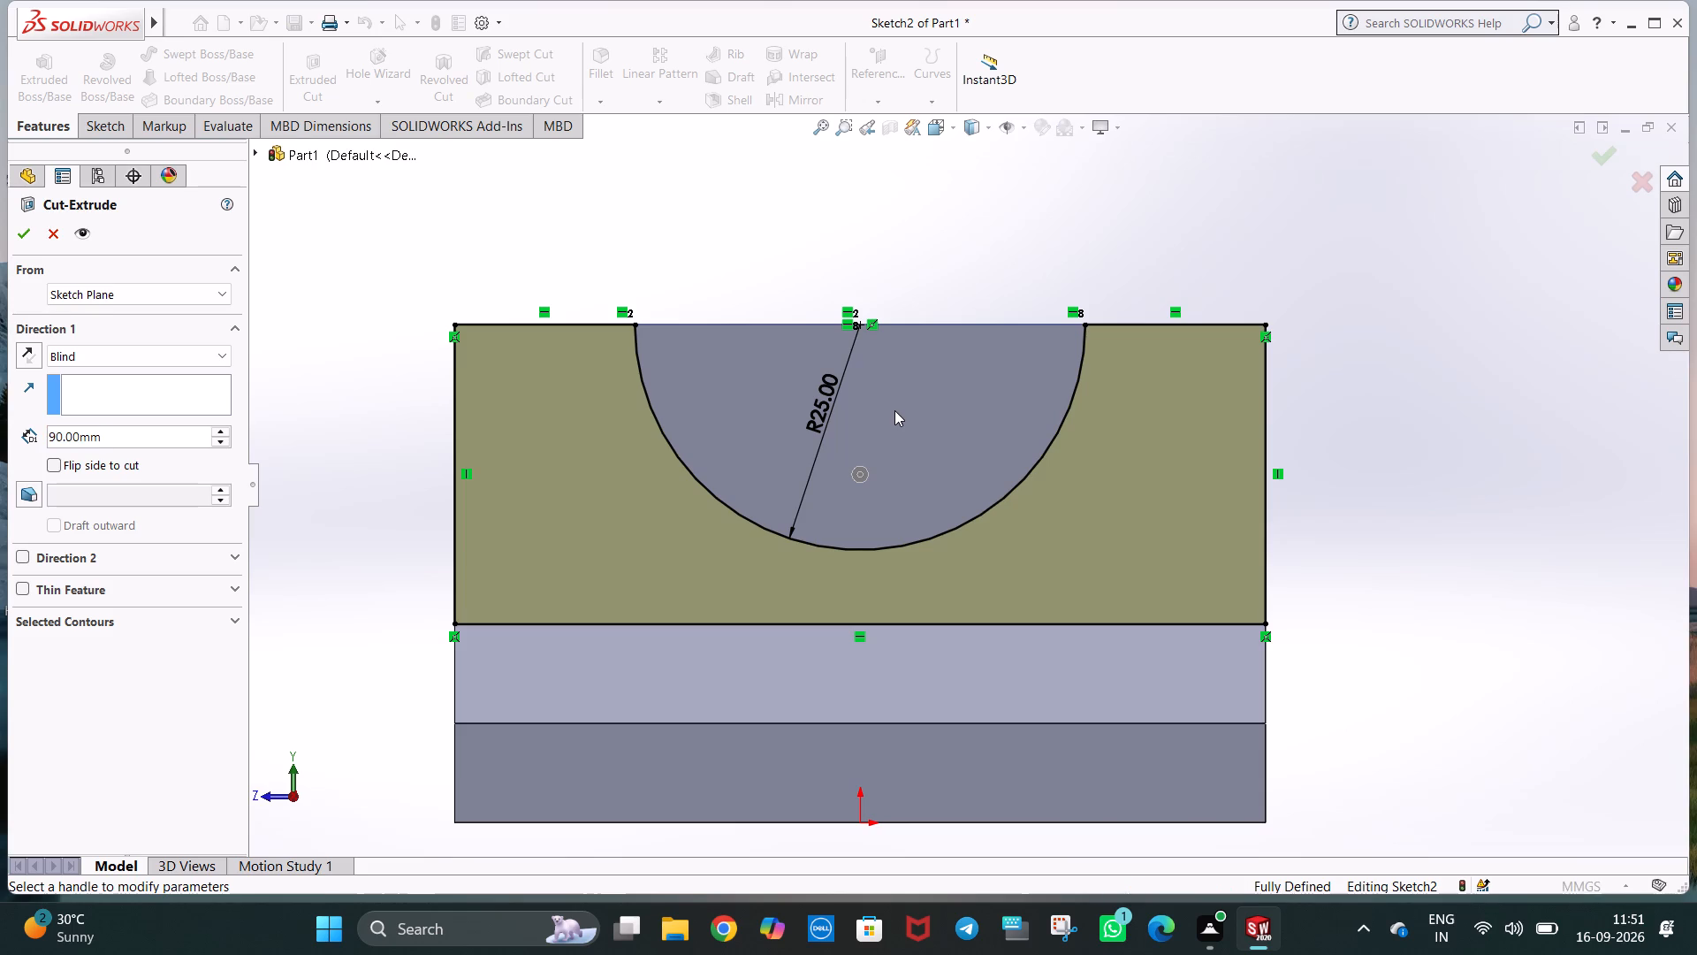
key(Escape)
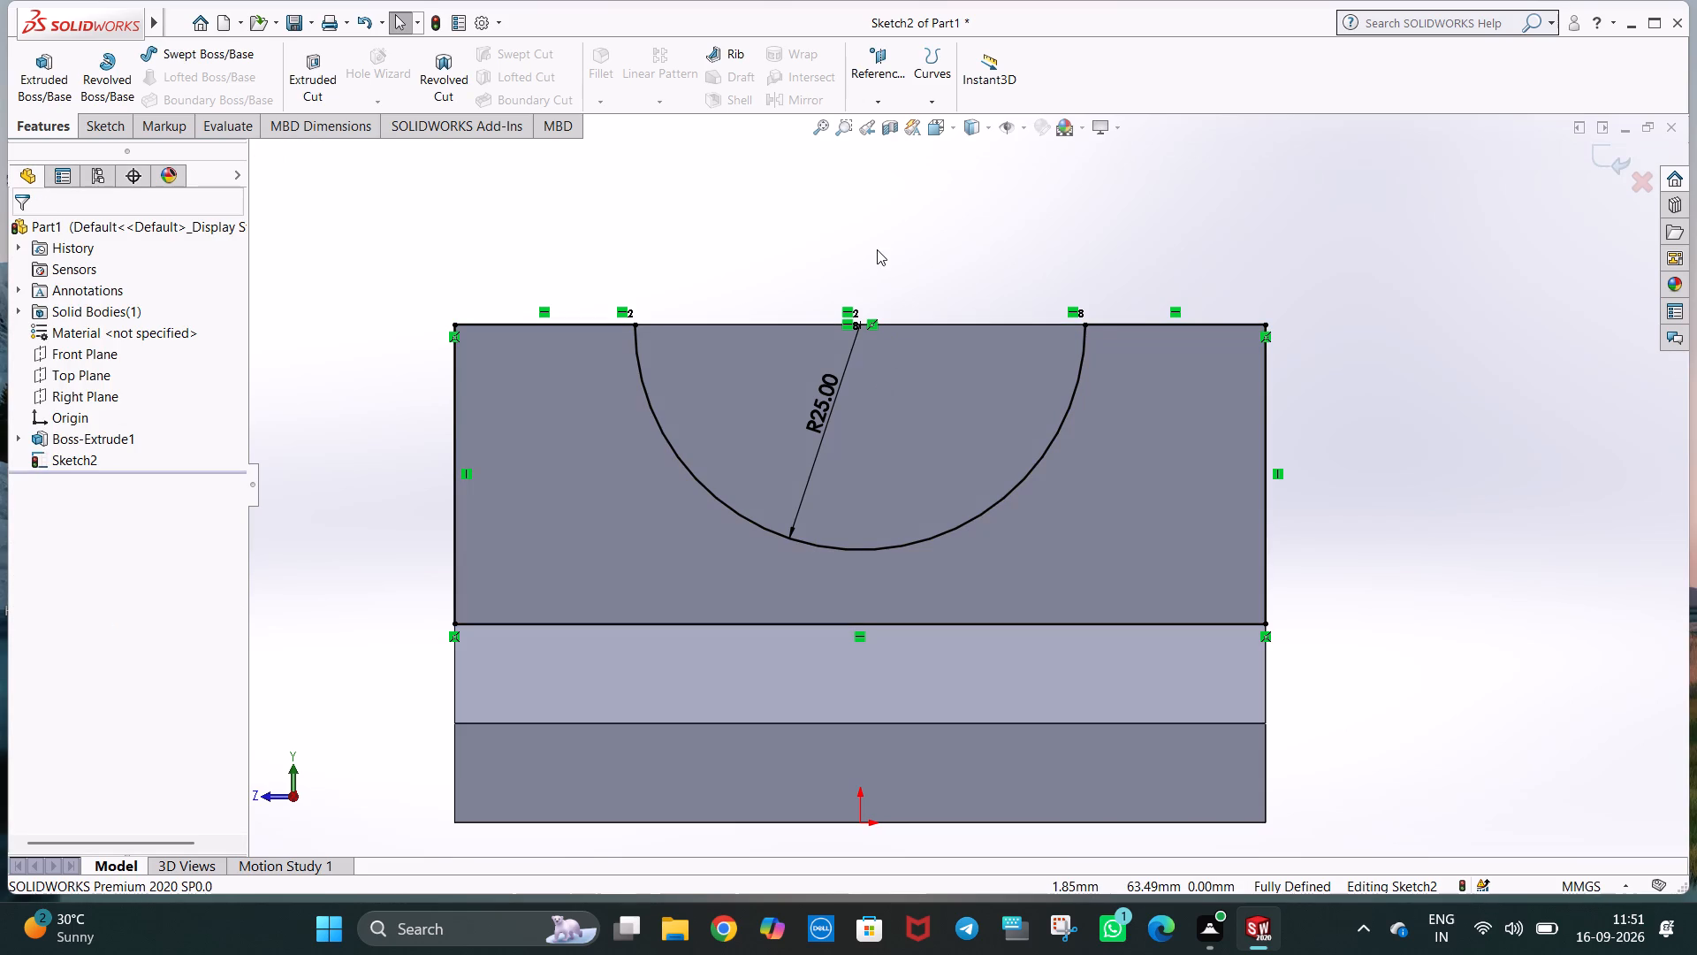
Undo the arc's radius dimension, the trim and the outline lines, back to the full circle alone.
key(ctrl+z)
key(ctrl+z)
key(ctrl+z)
key(ctrl+z)
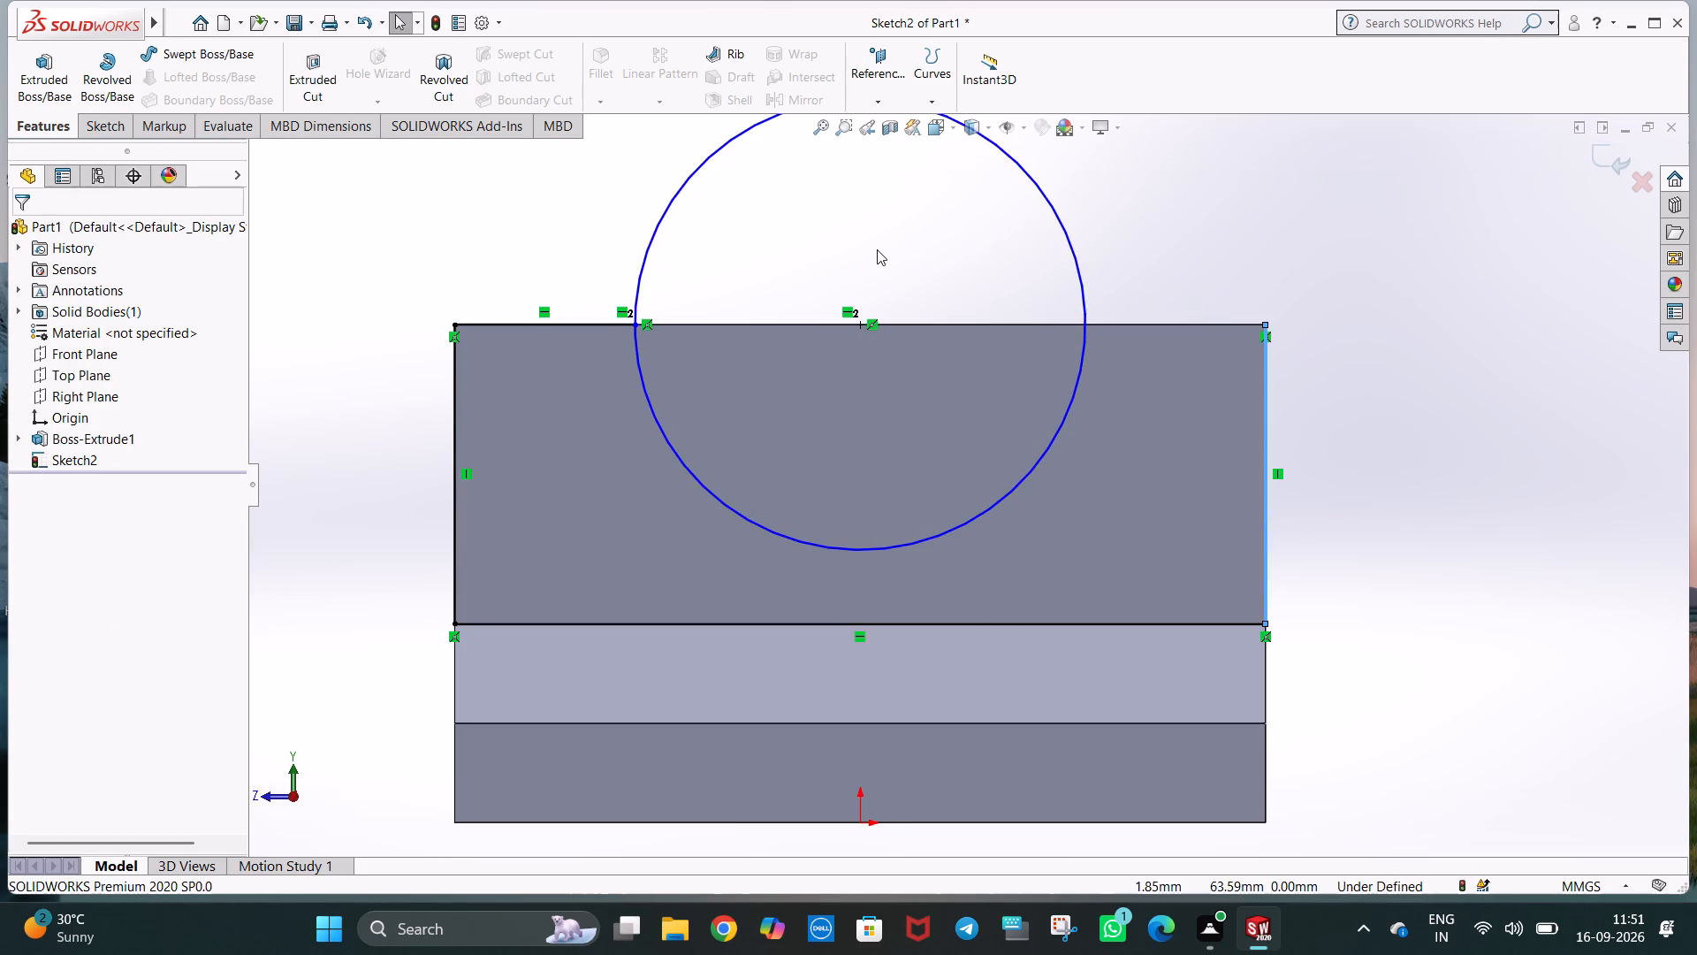
key(ctrl+z)
key(ctrl+z)
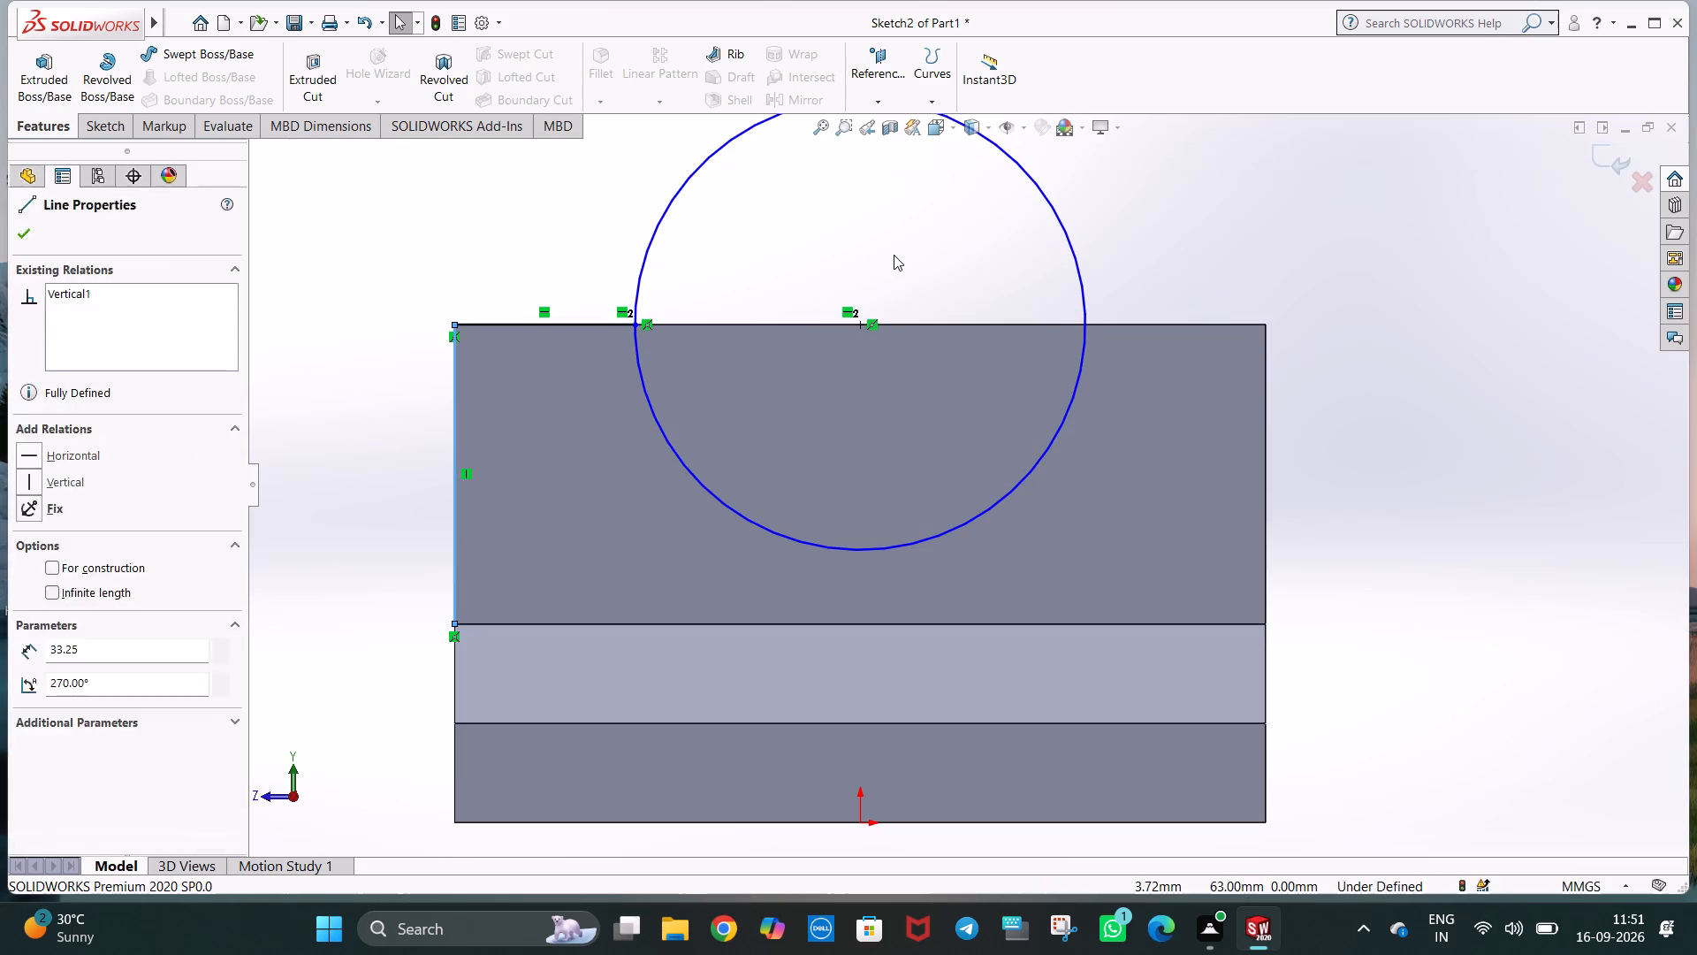
key(ctrl+z)
key(ctrl+z)
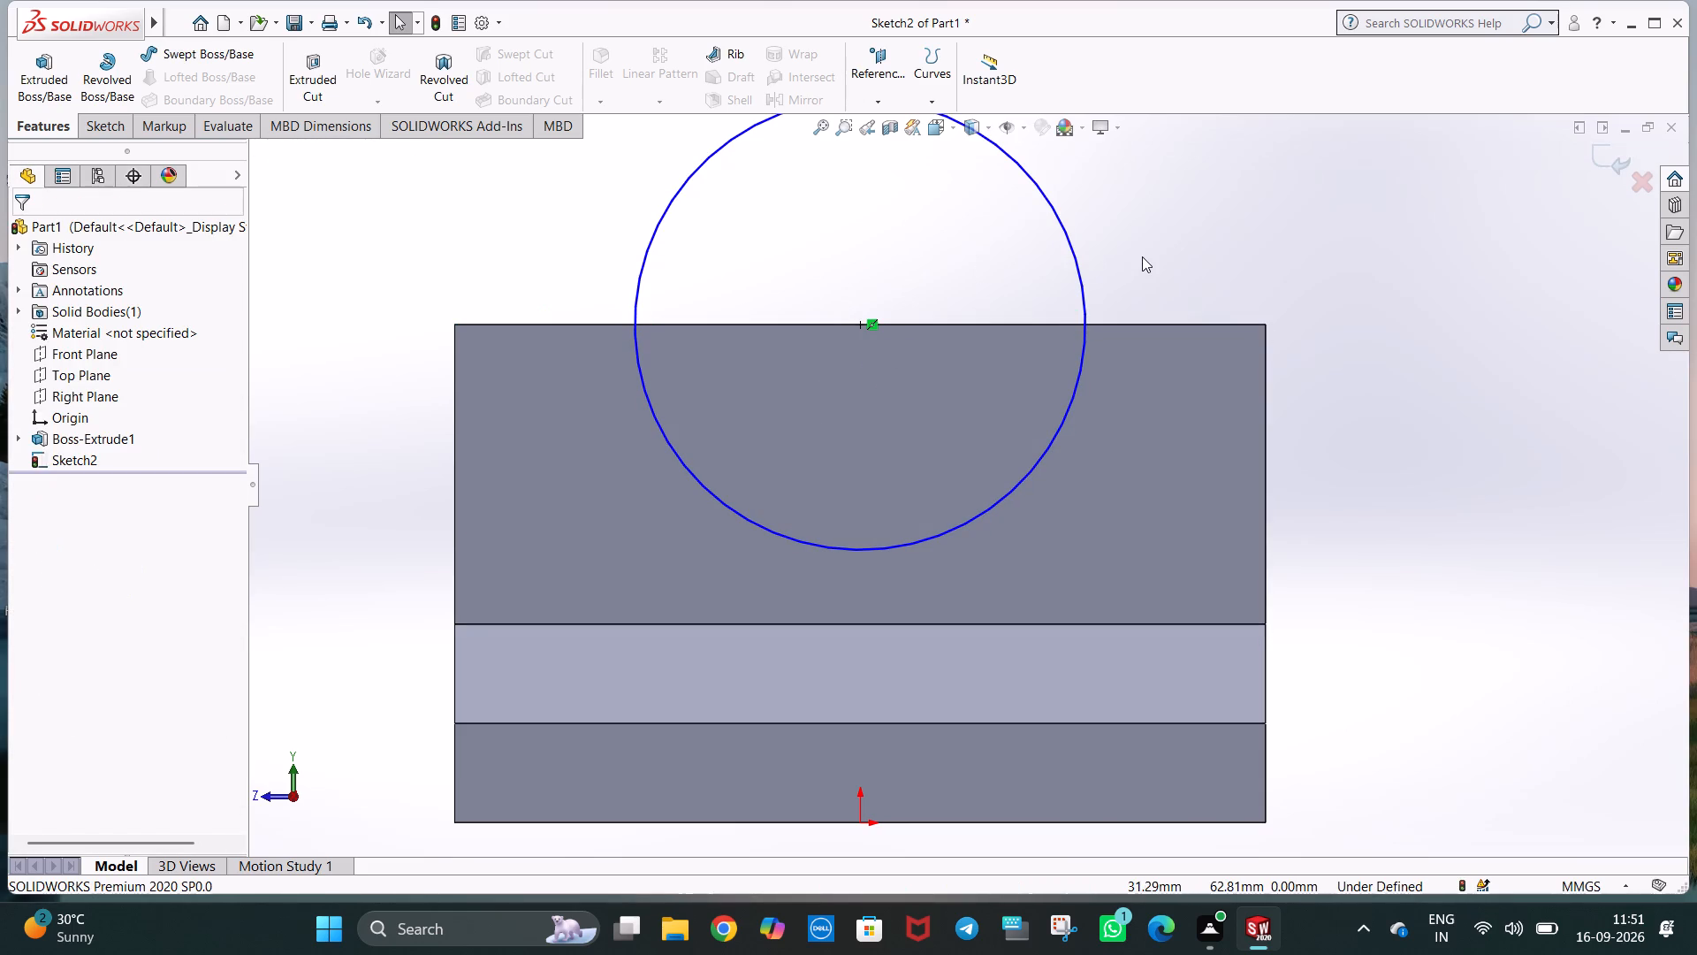
click(1157, 271)
Sketch a horizontal line along the face's top edge between its two intersections with the circle.
click(109, 128)
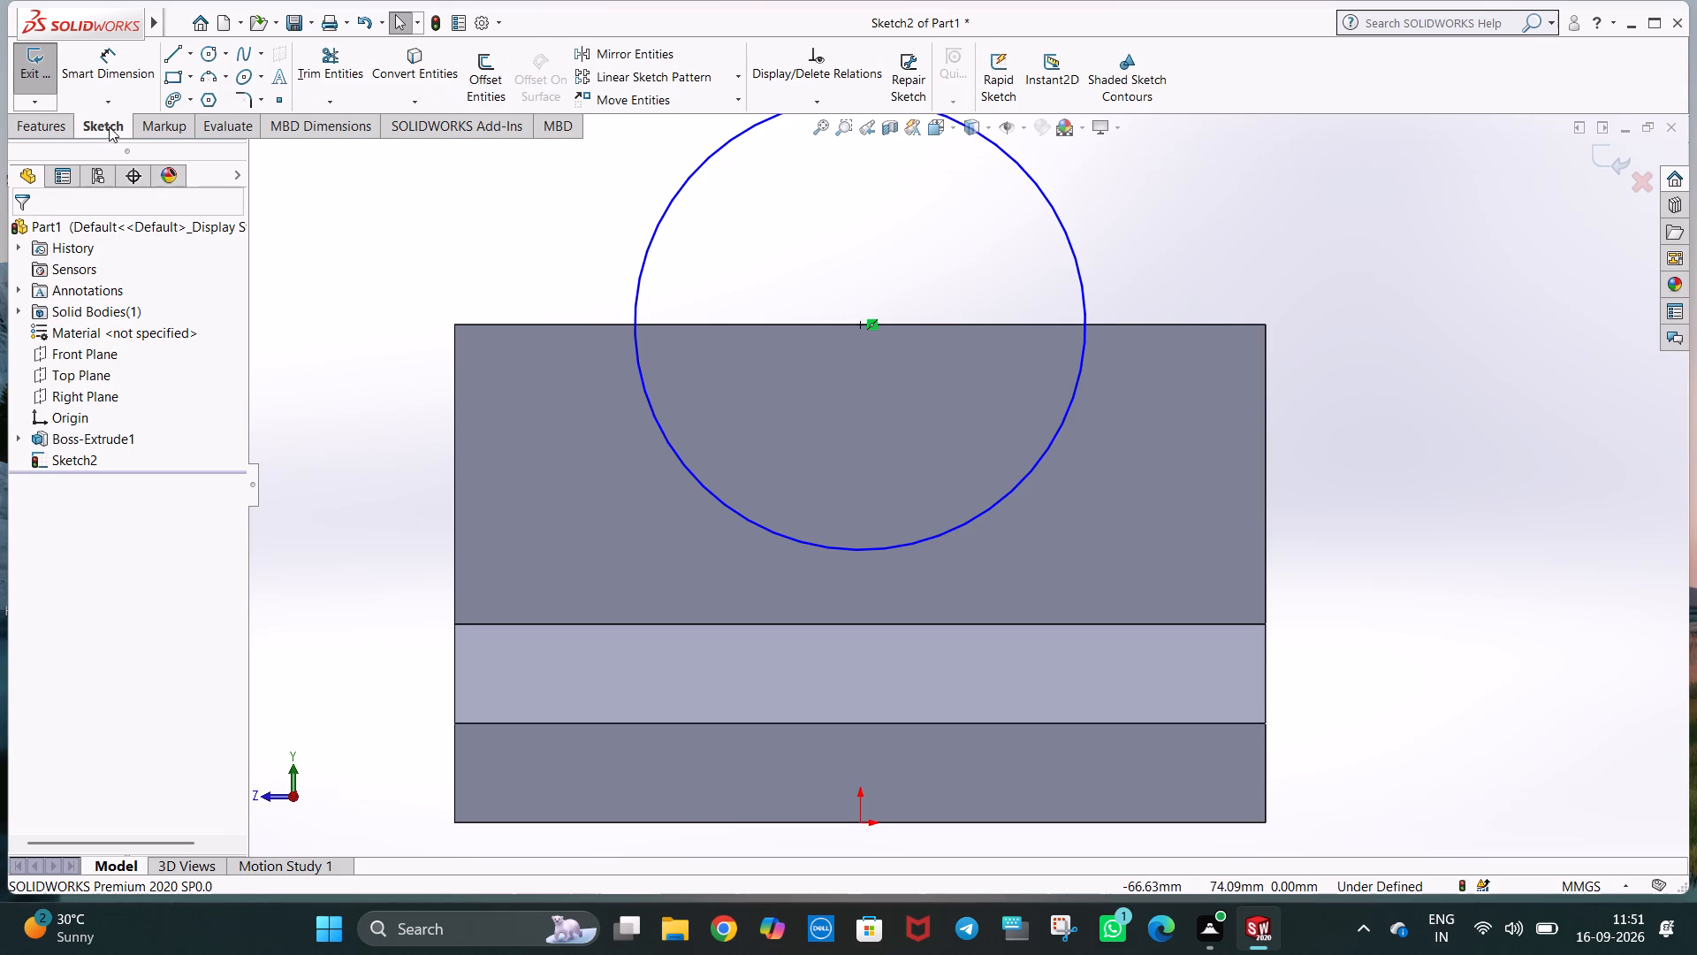
click(165, 57)
click(632, 324)
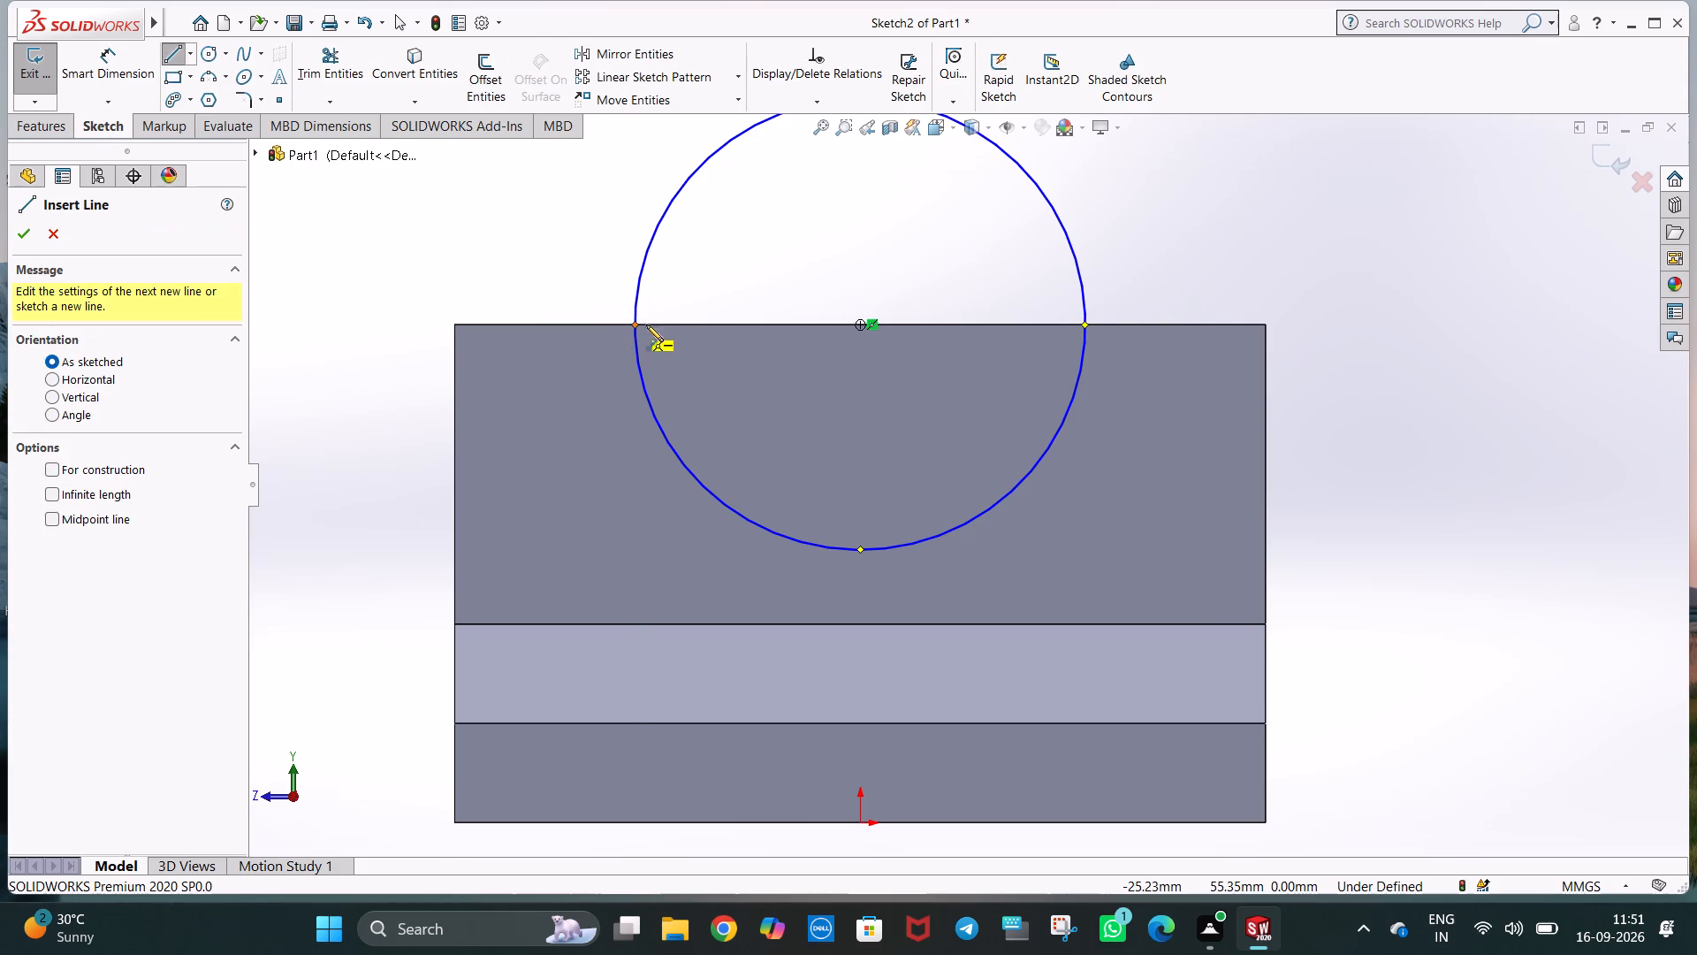
click(1083, 324)
key(Escape)
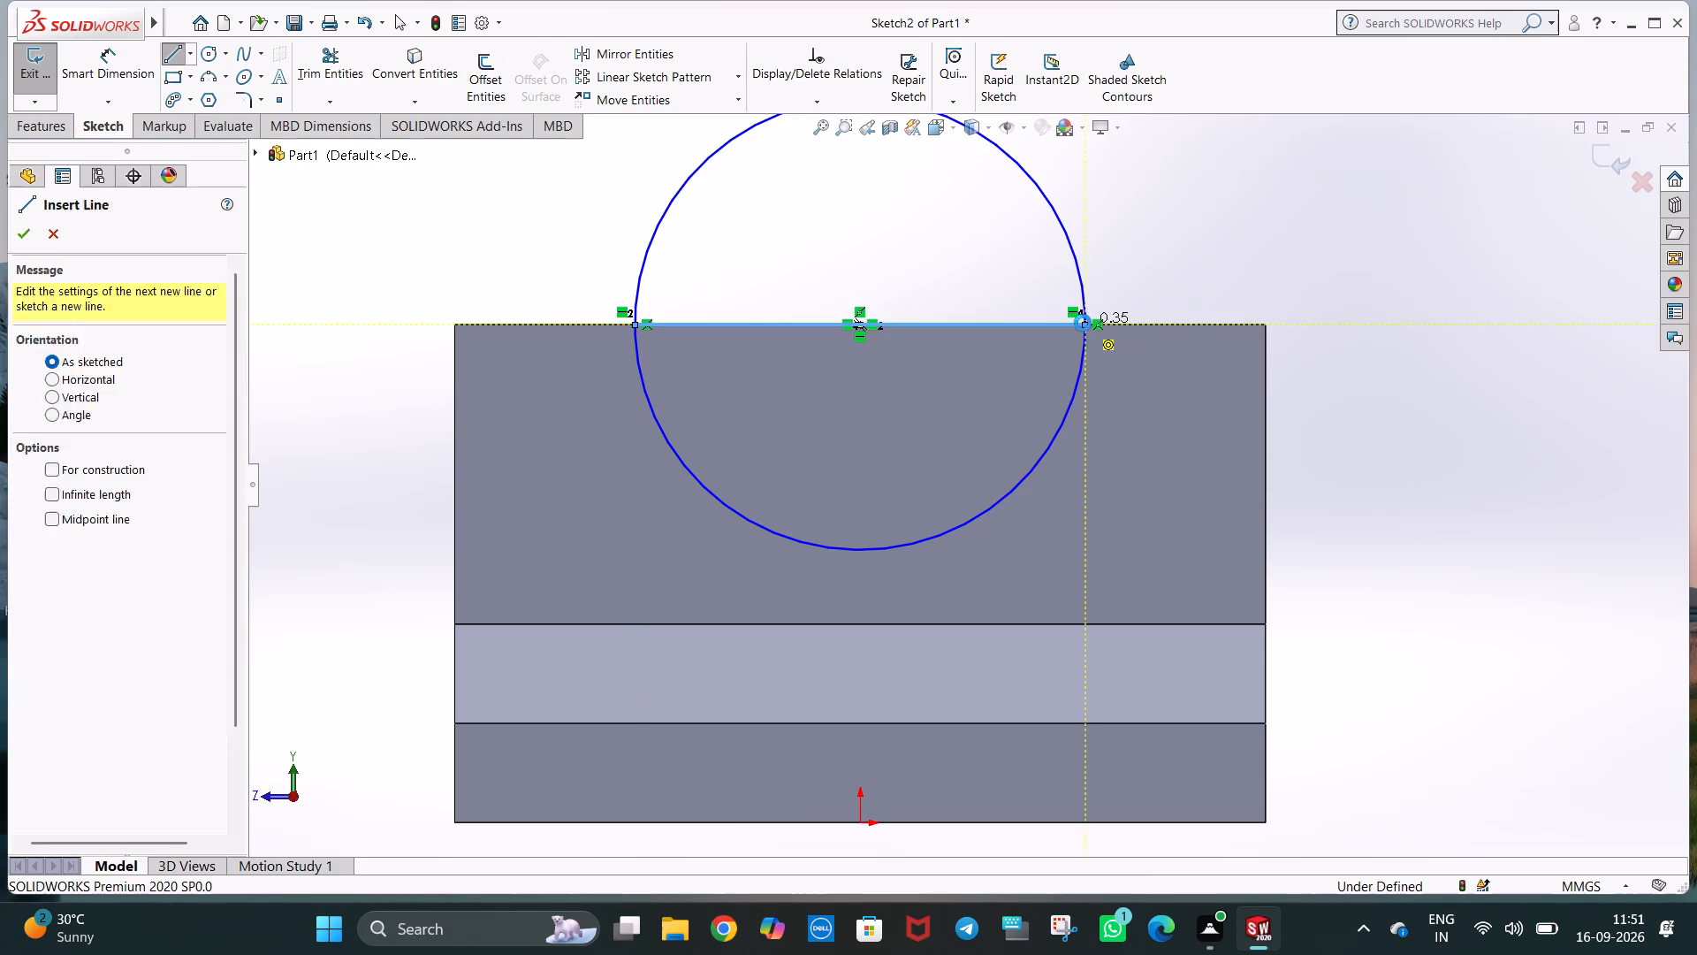
key(Escape)
Trim away the part of the circle above the face's top edge.
click(349, 54)
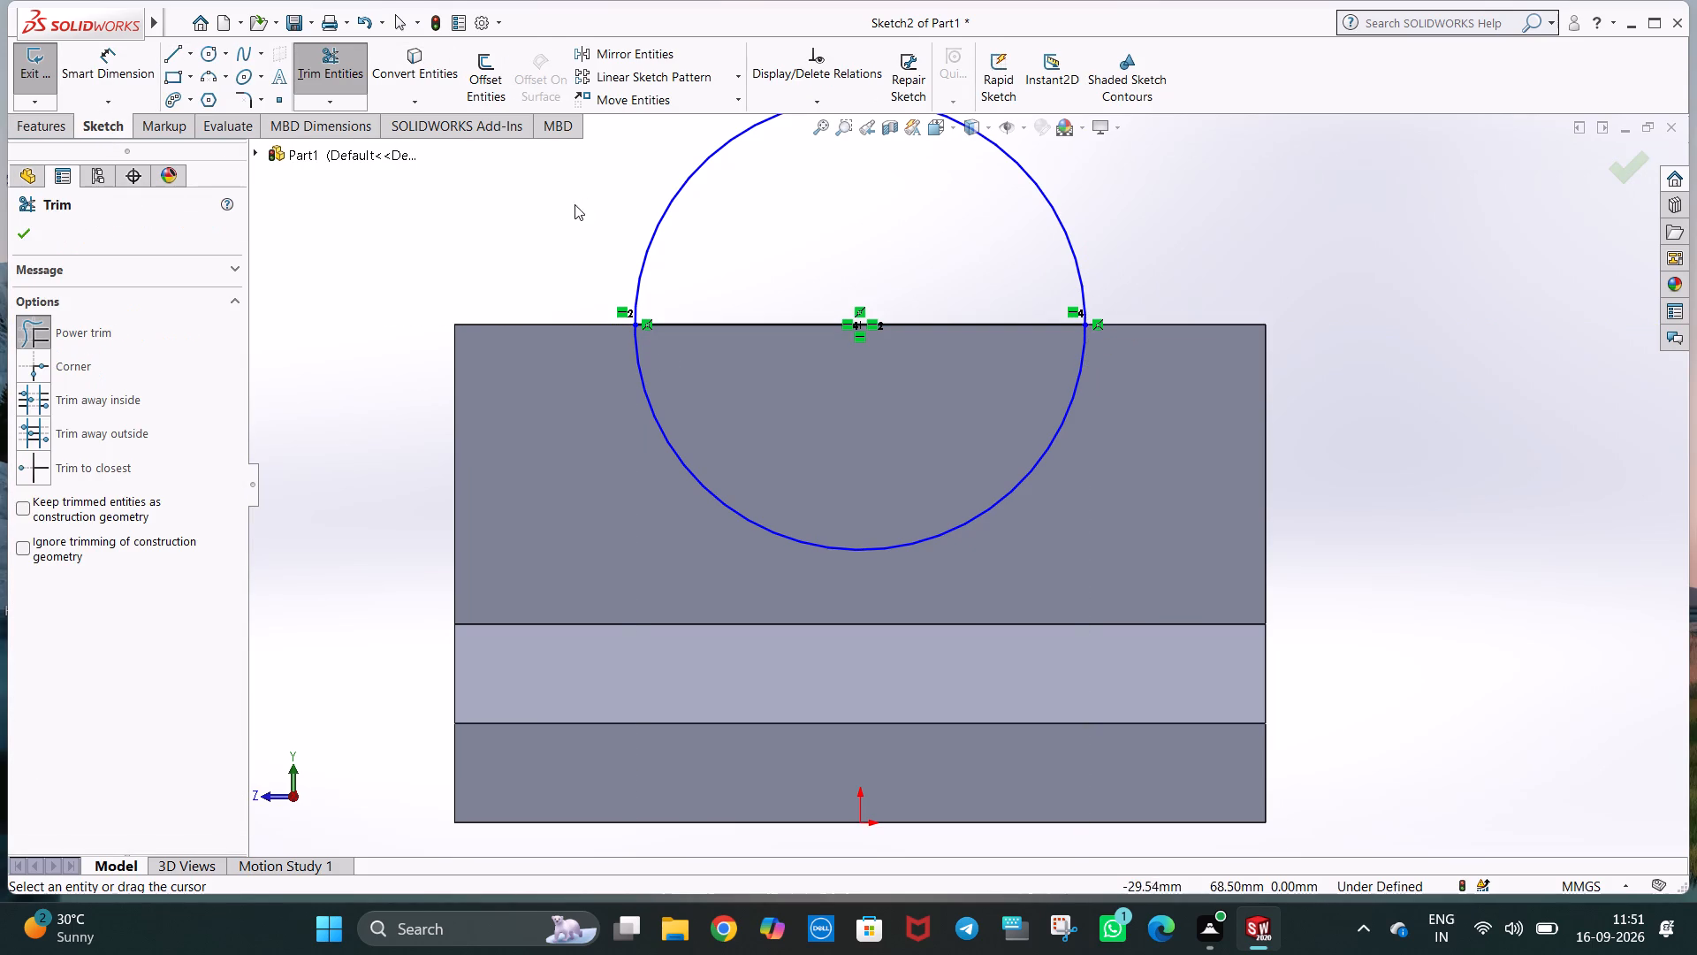
drag(621, 219, 689, 225)
key(Escape)
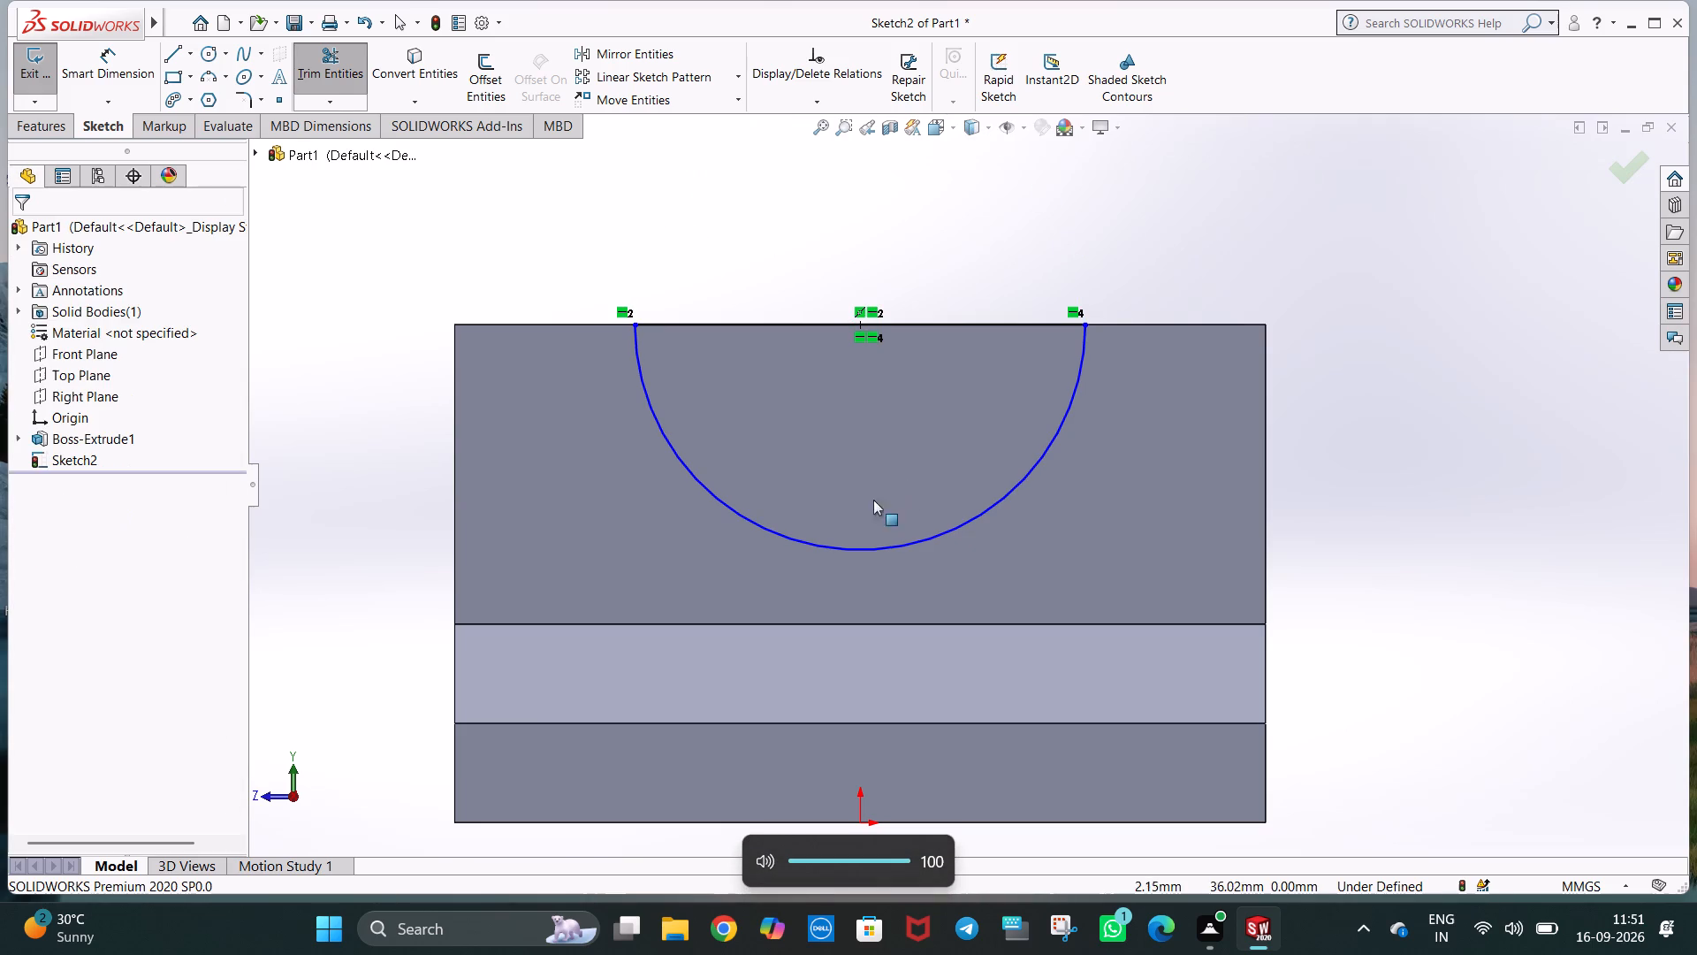
key(Escape)
Dimension the semicircular arc's radius as 25 mm.
click(81, 76)
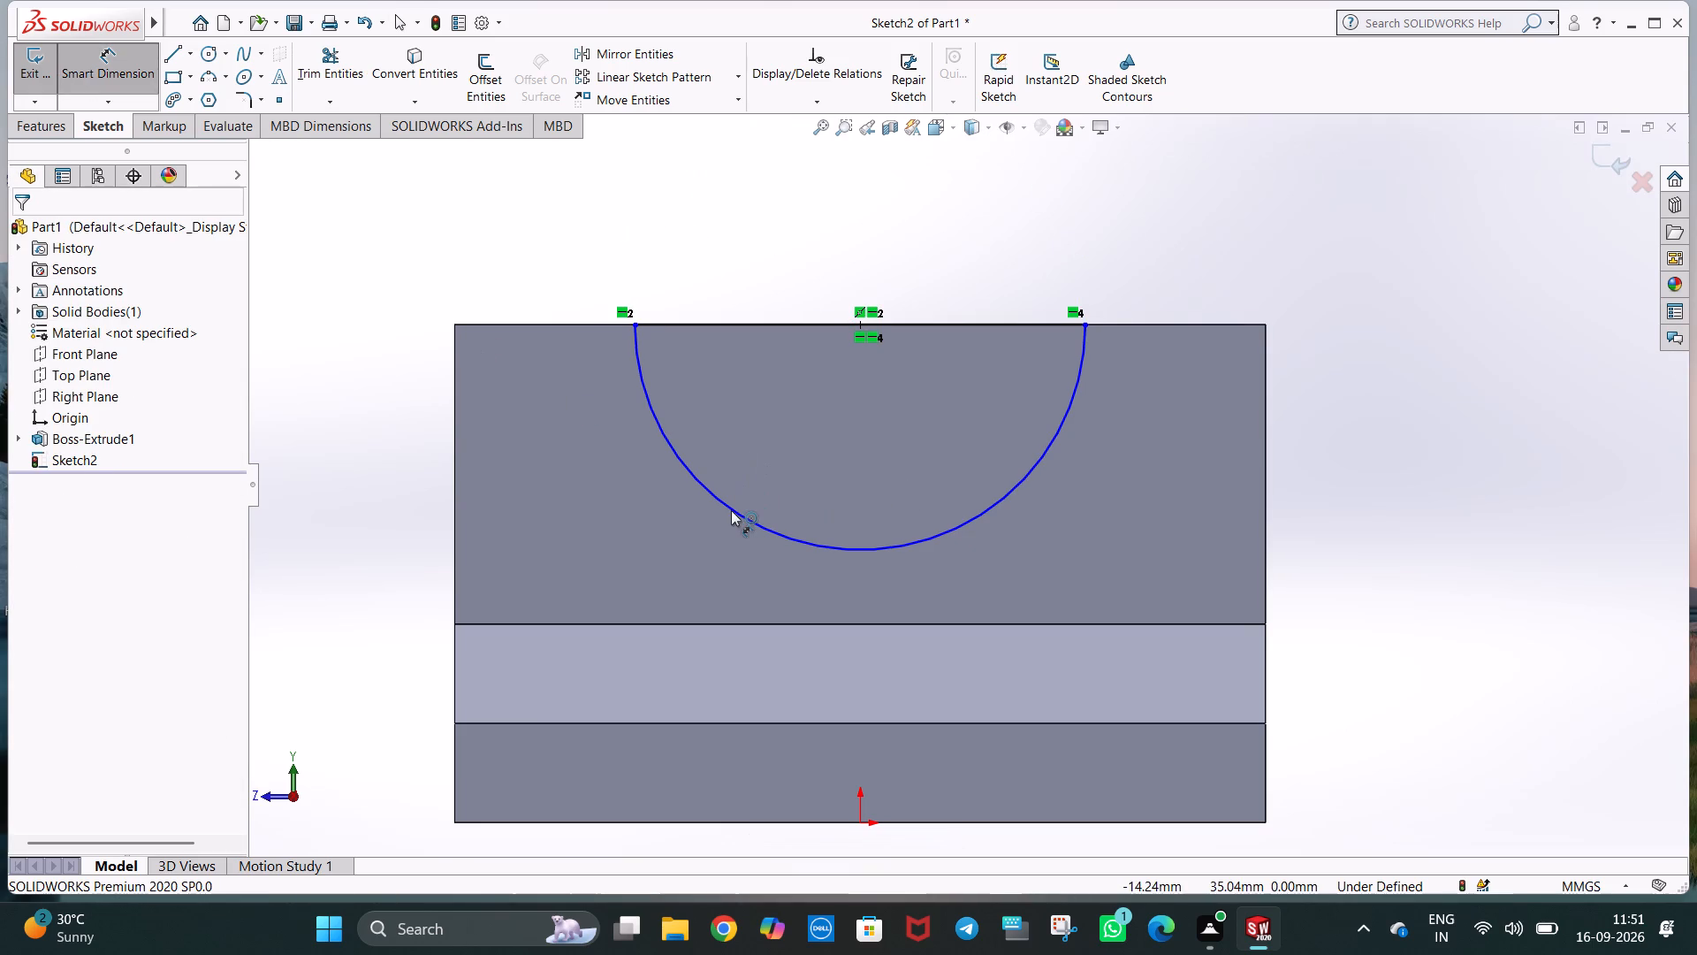
click(731, 510)
click(805, 467)
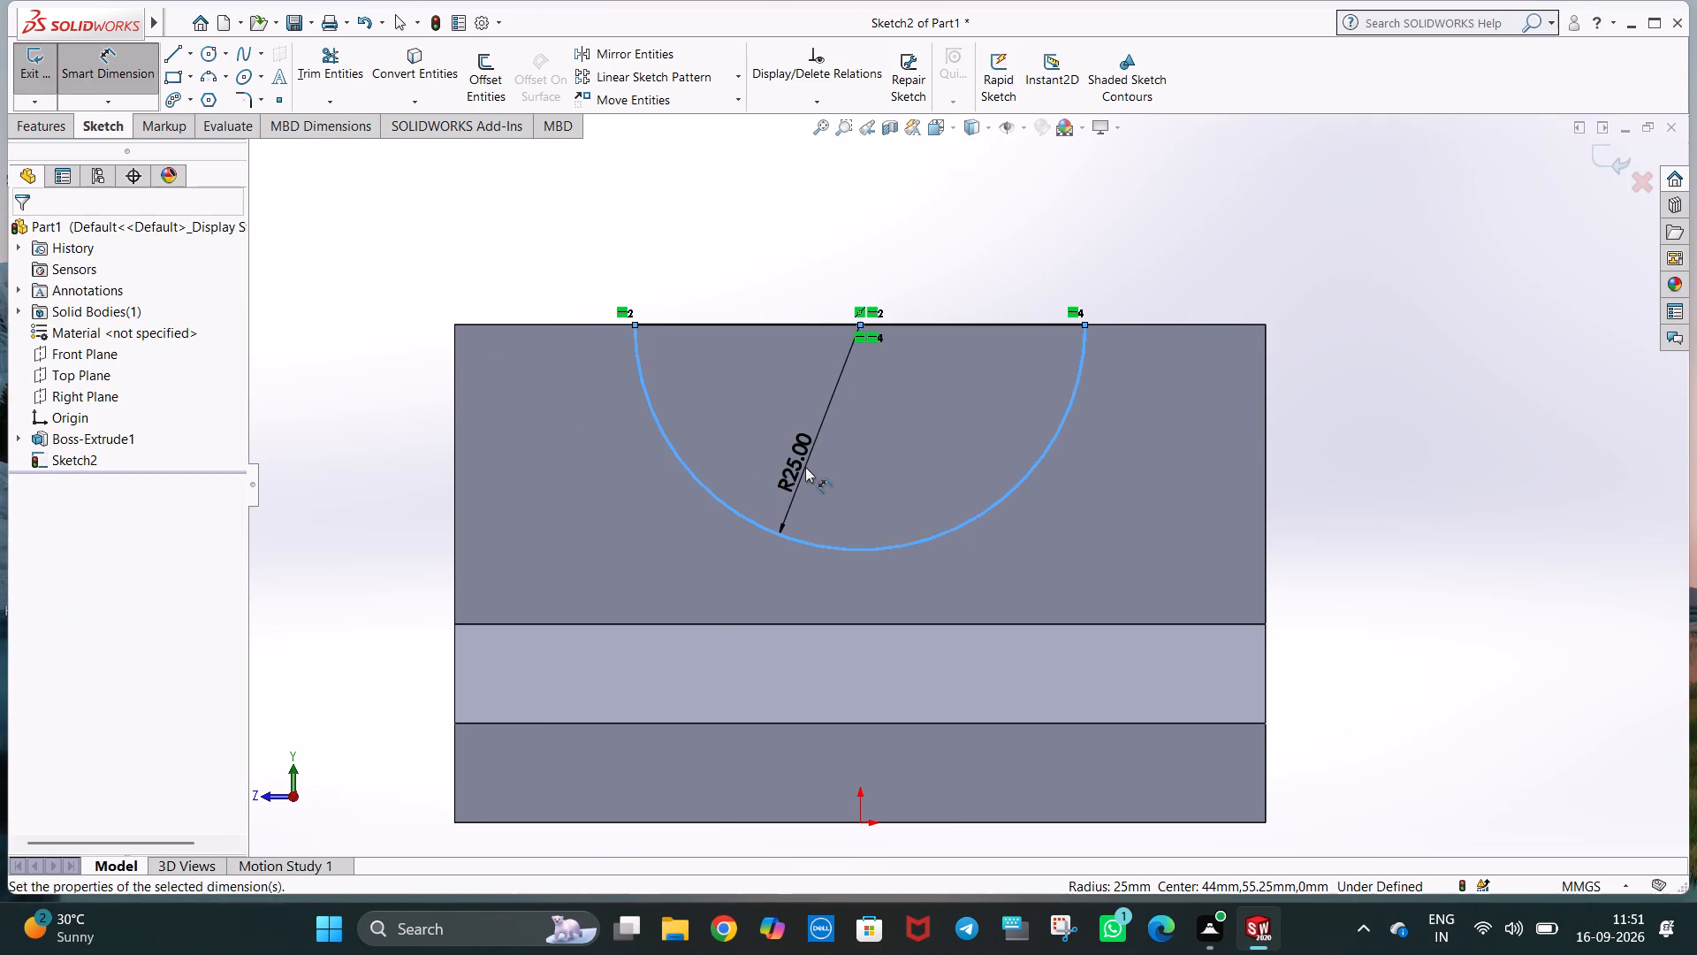
click(729, 437)
click(707, 267)
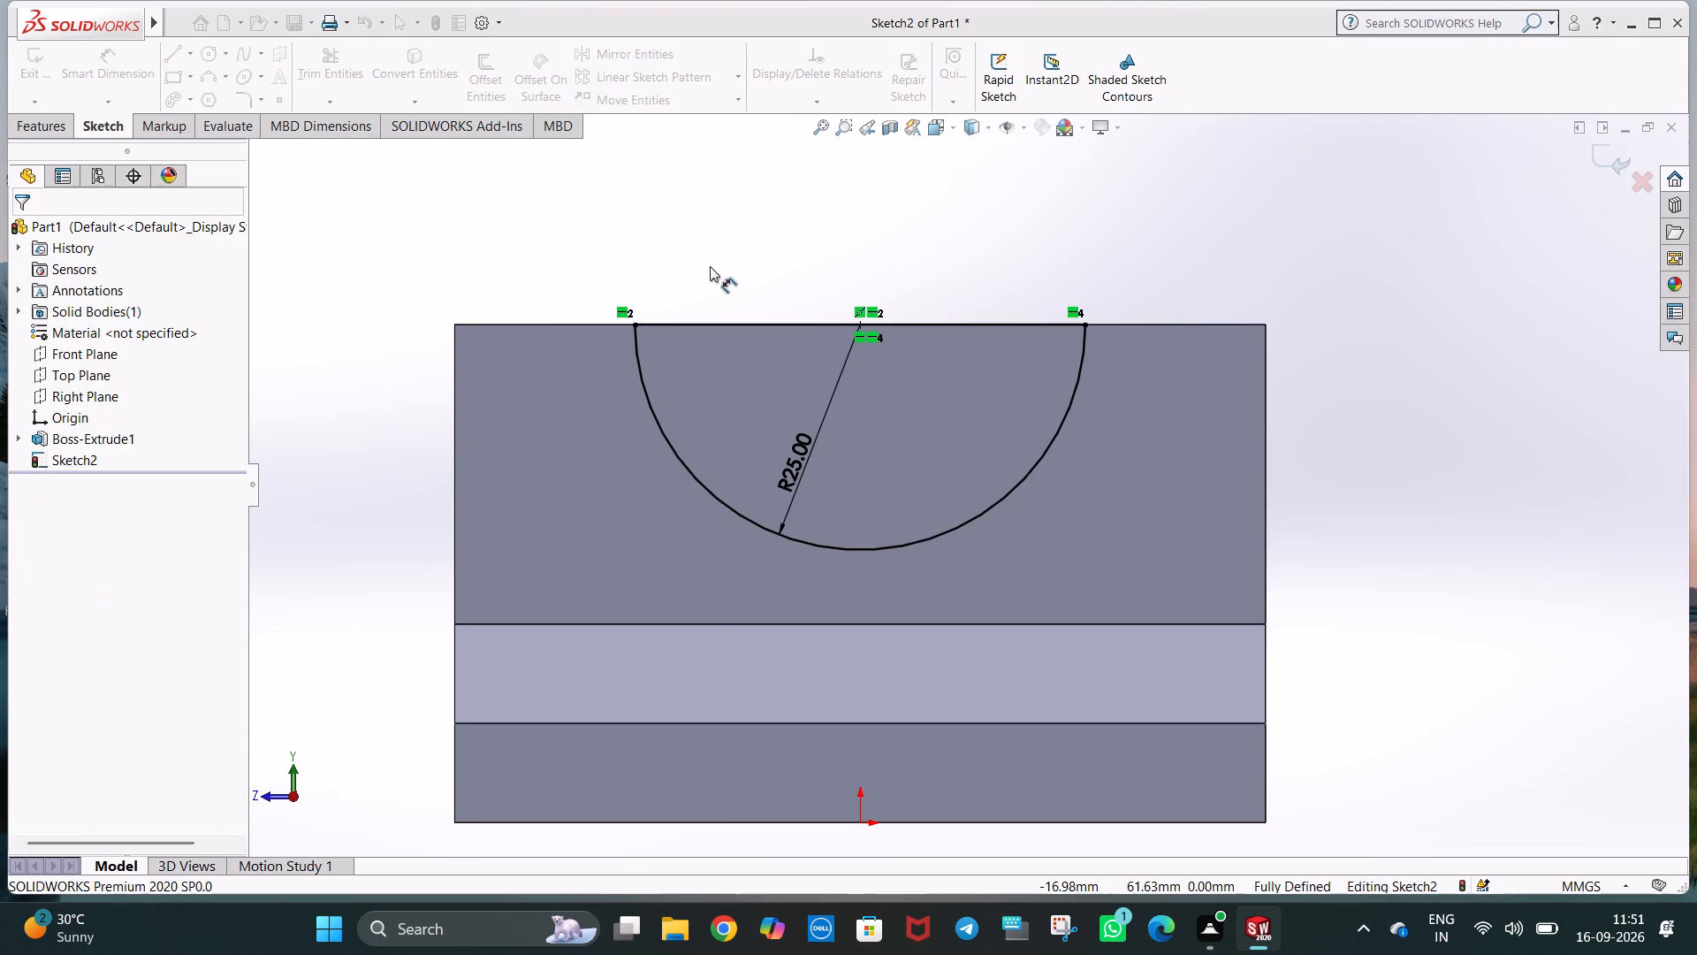
Cut-extrude the closed semicircle into the upper block with a blind depth of 45 mm.
click(52, 122)
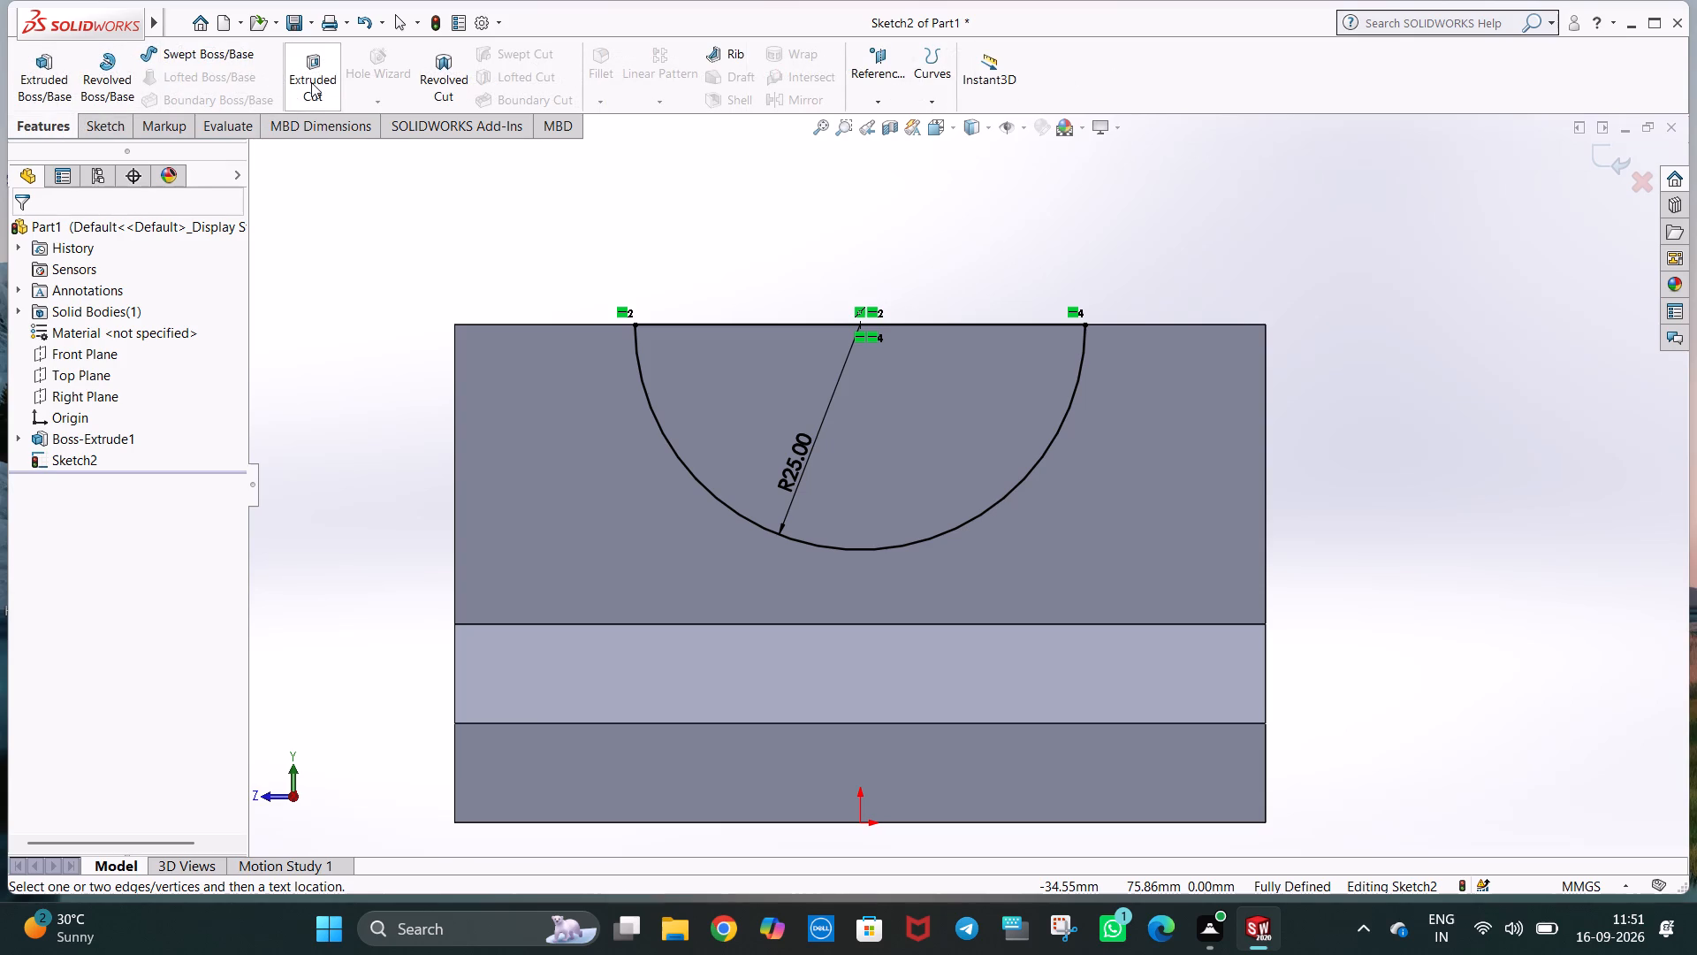
click(311, 82)
scroll(1458, 468, down, 1)
middle_drag(1458, 468, 1281, 506)
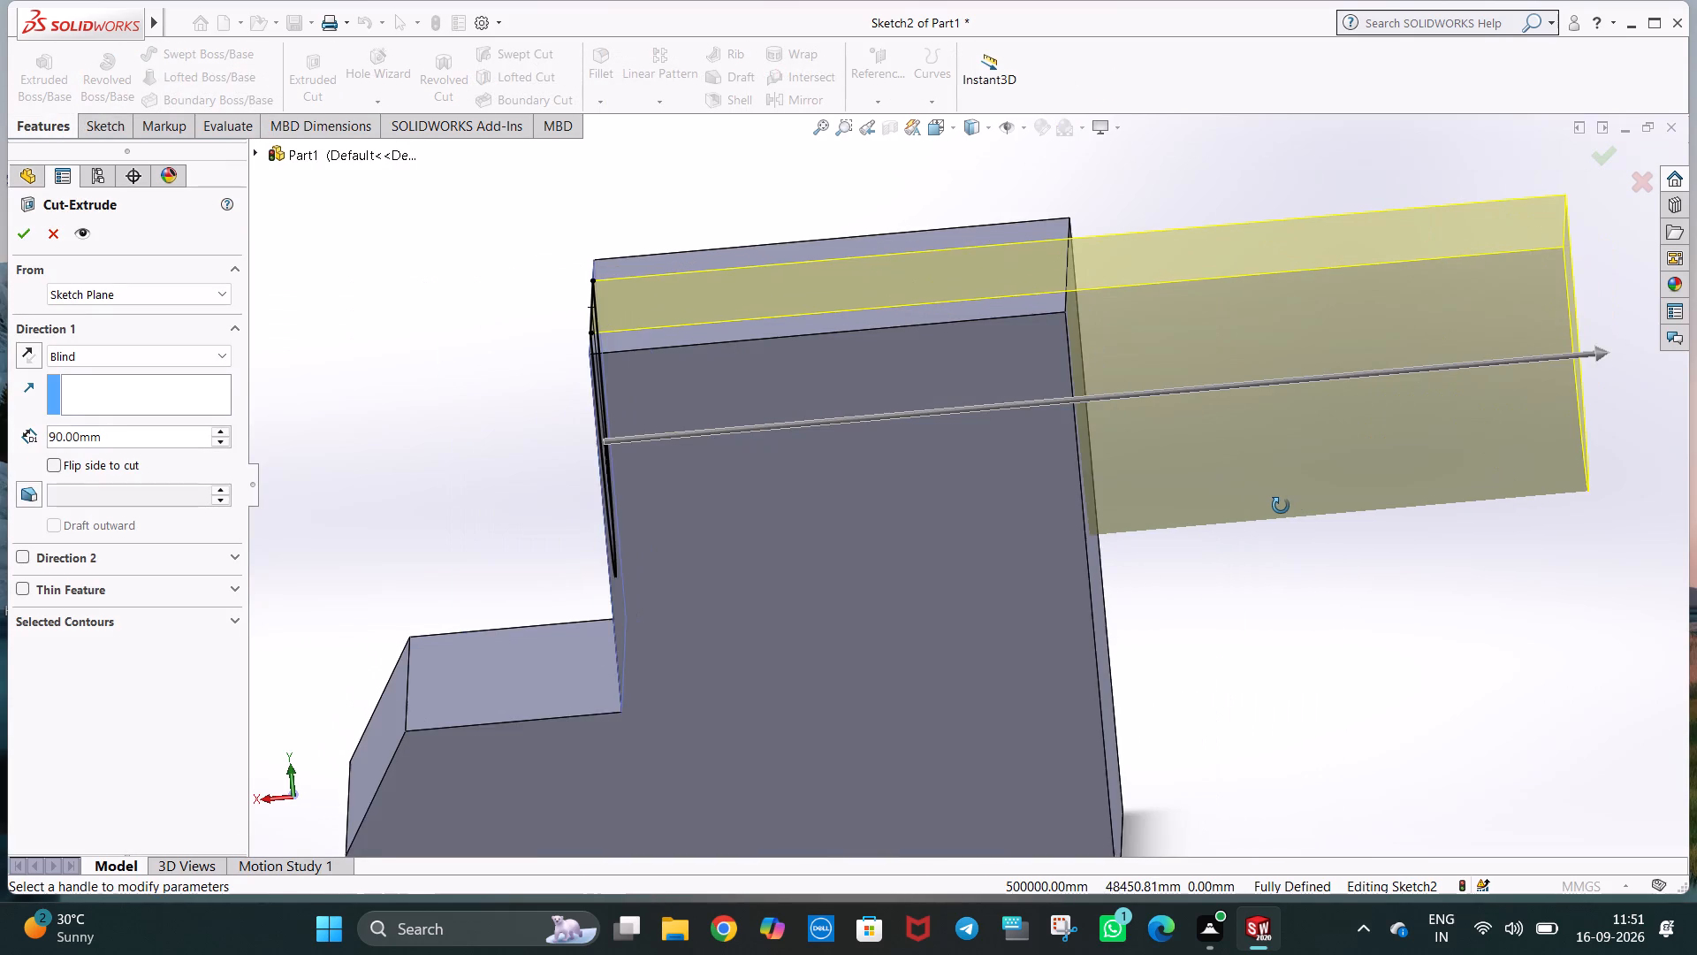
middle_drag(1281, 506, 1289, 501)
drag(161, 439, 148, 440)
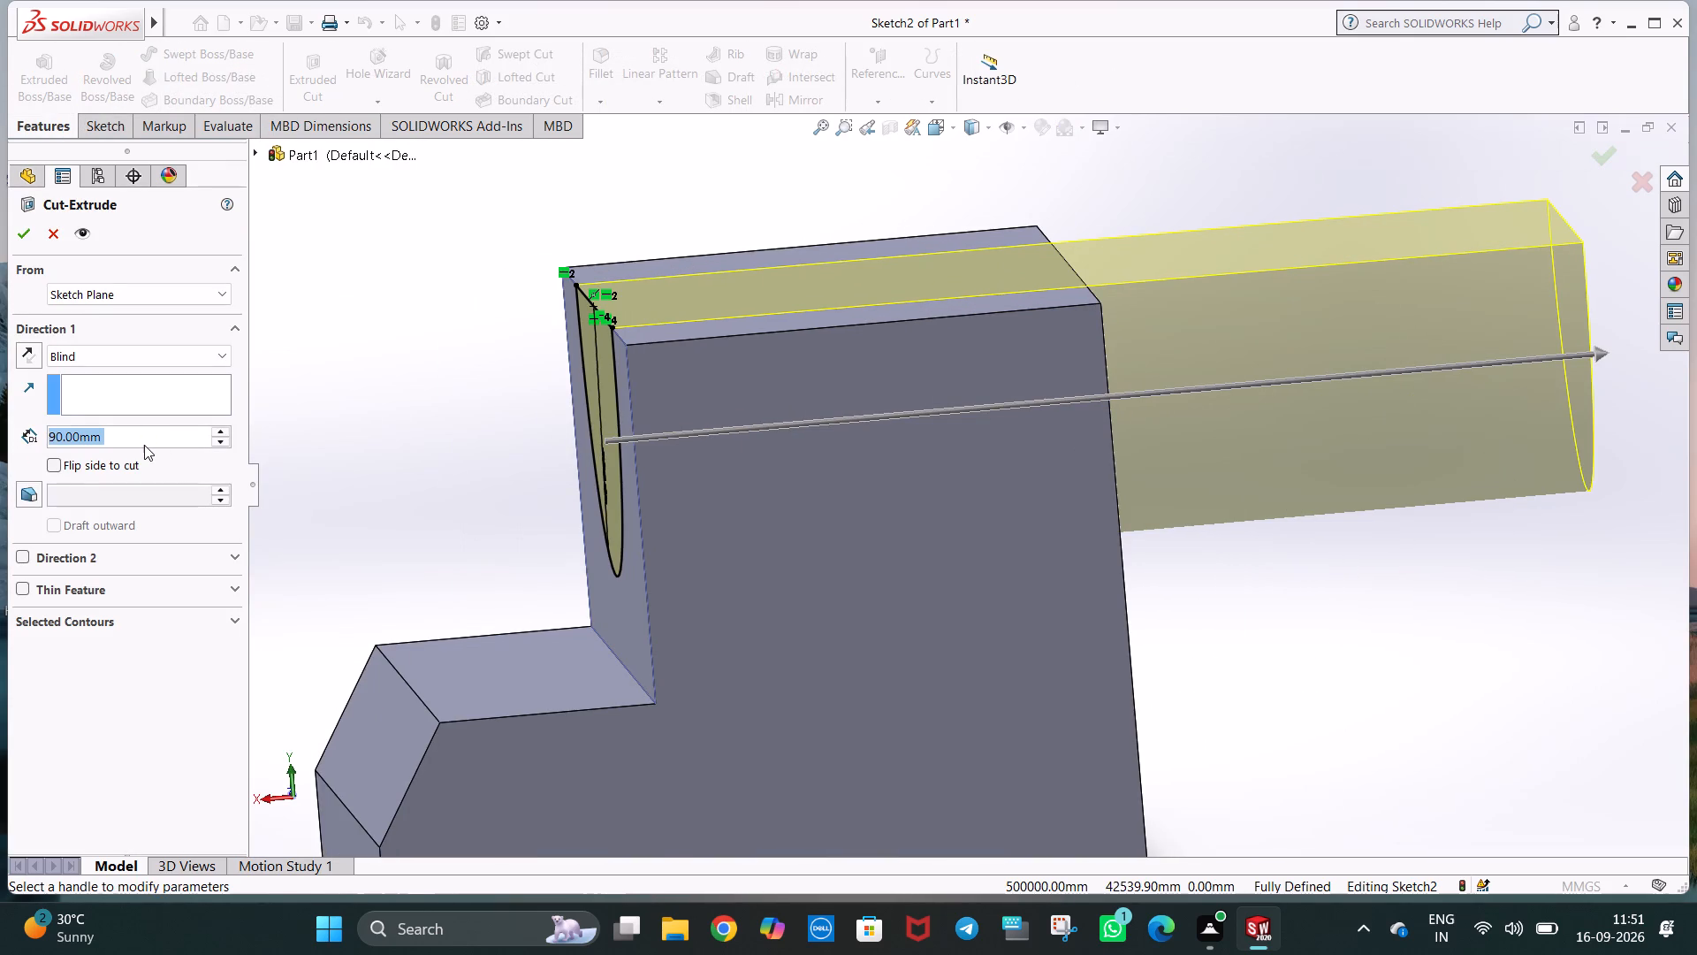
text(45)
key(Return)
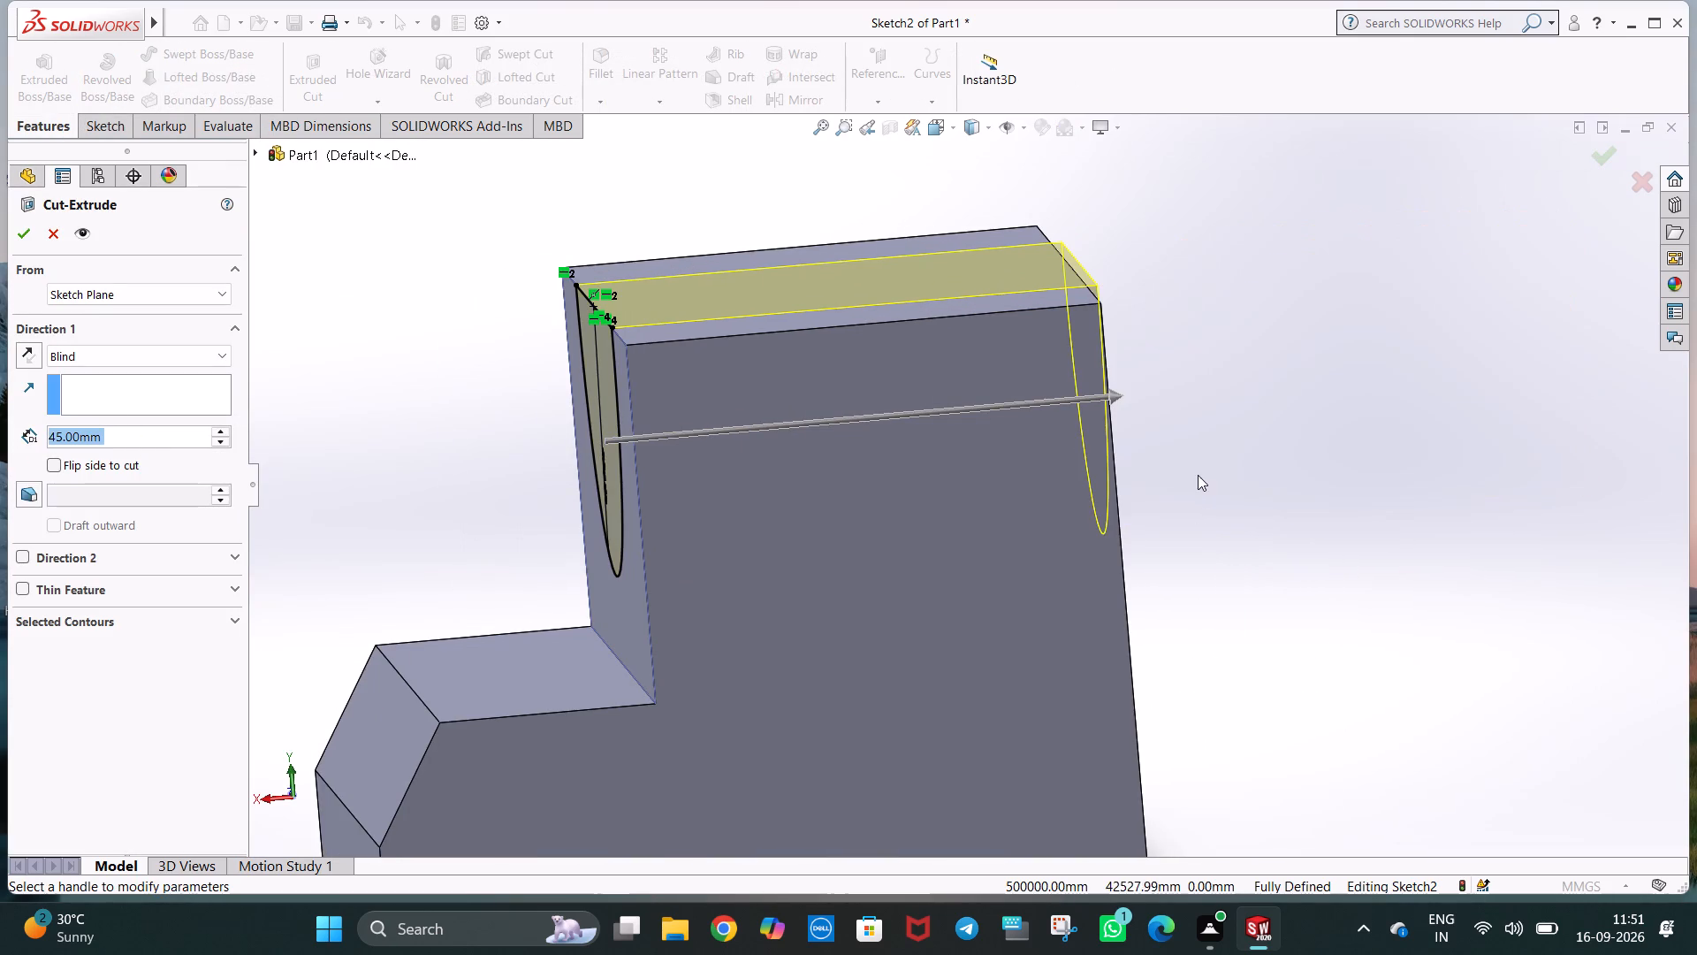
middle_drag(1198, 475, 1191, 520)
click(27, 230)
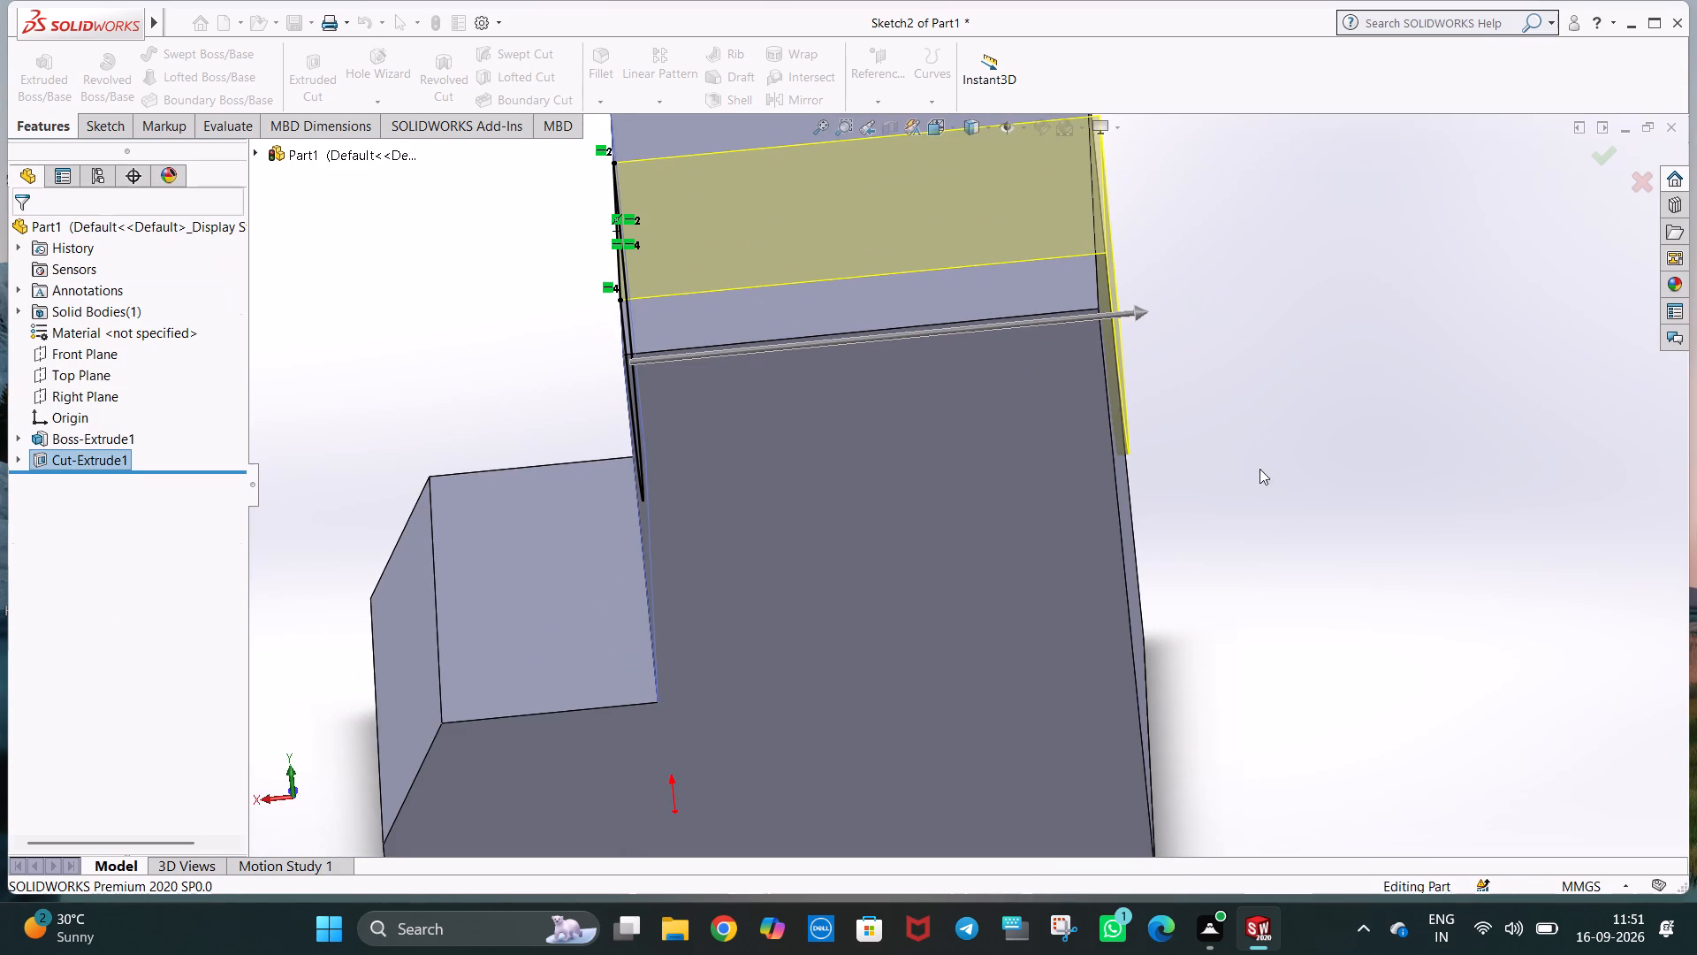
Start a new sketch on the lower step's flat top face, seen from the Top view.
middle_drag(1283, 481, 1350, 433)
key(ctrl+8)
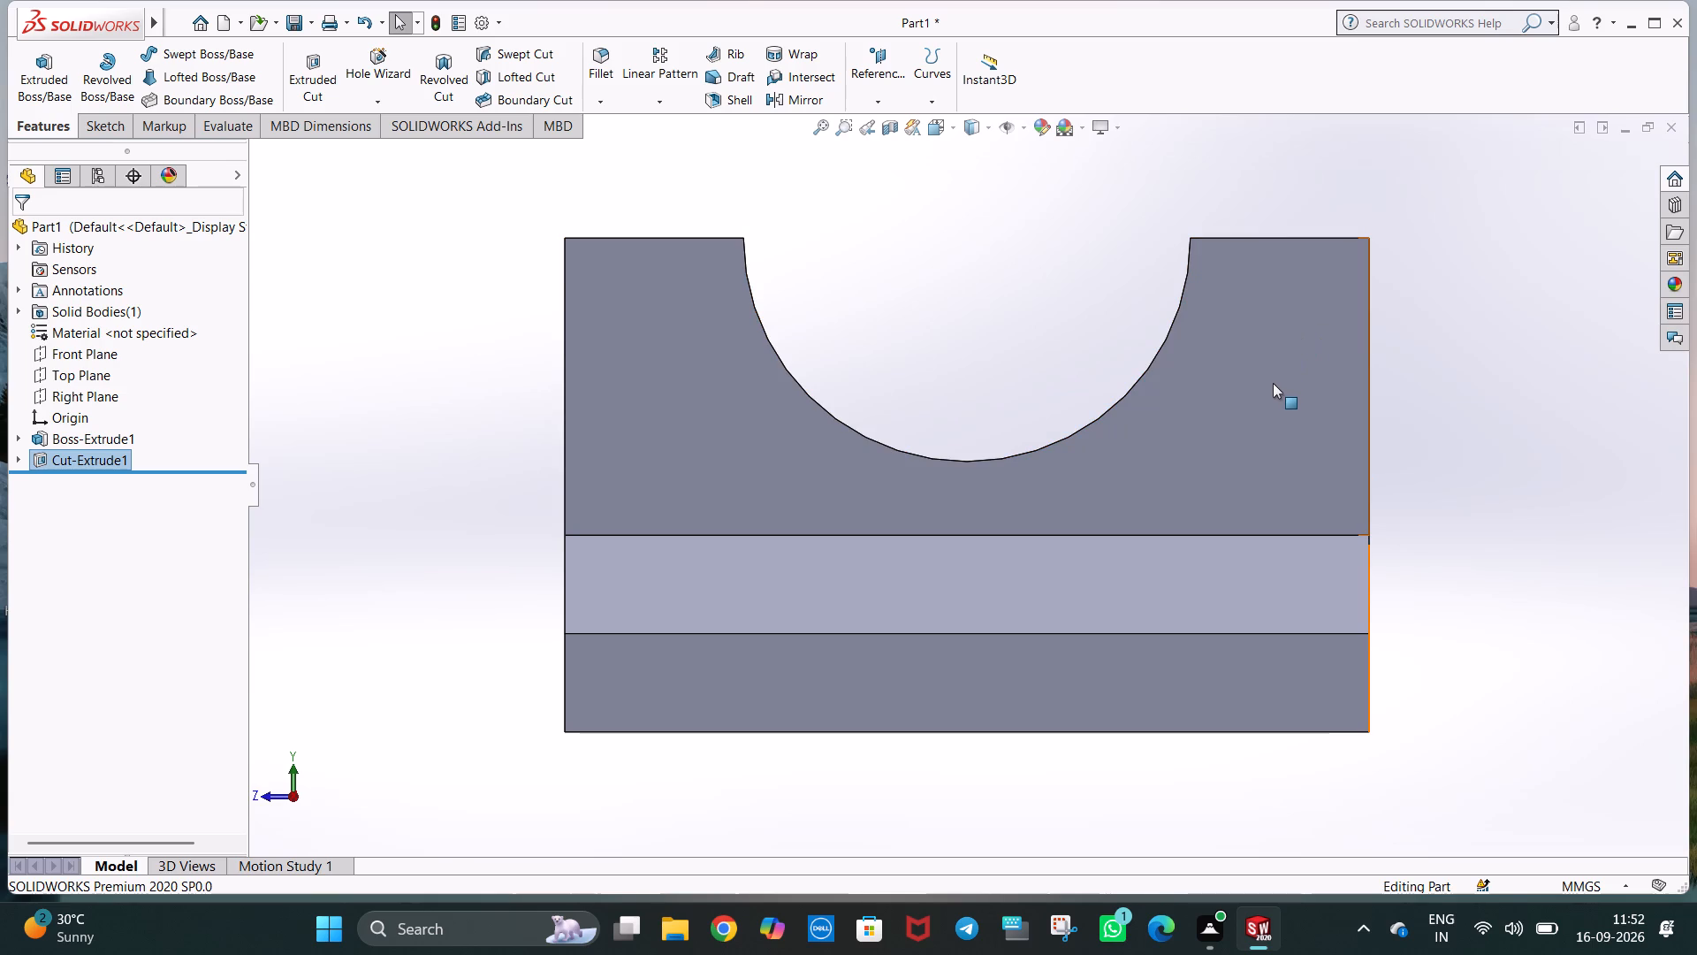
key(ctrl+5)
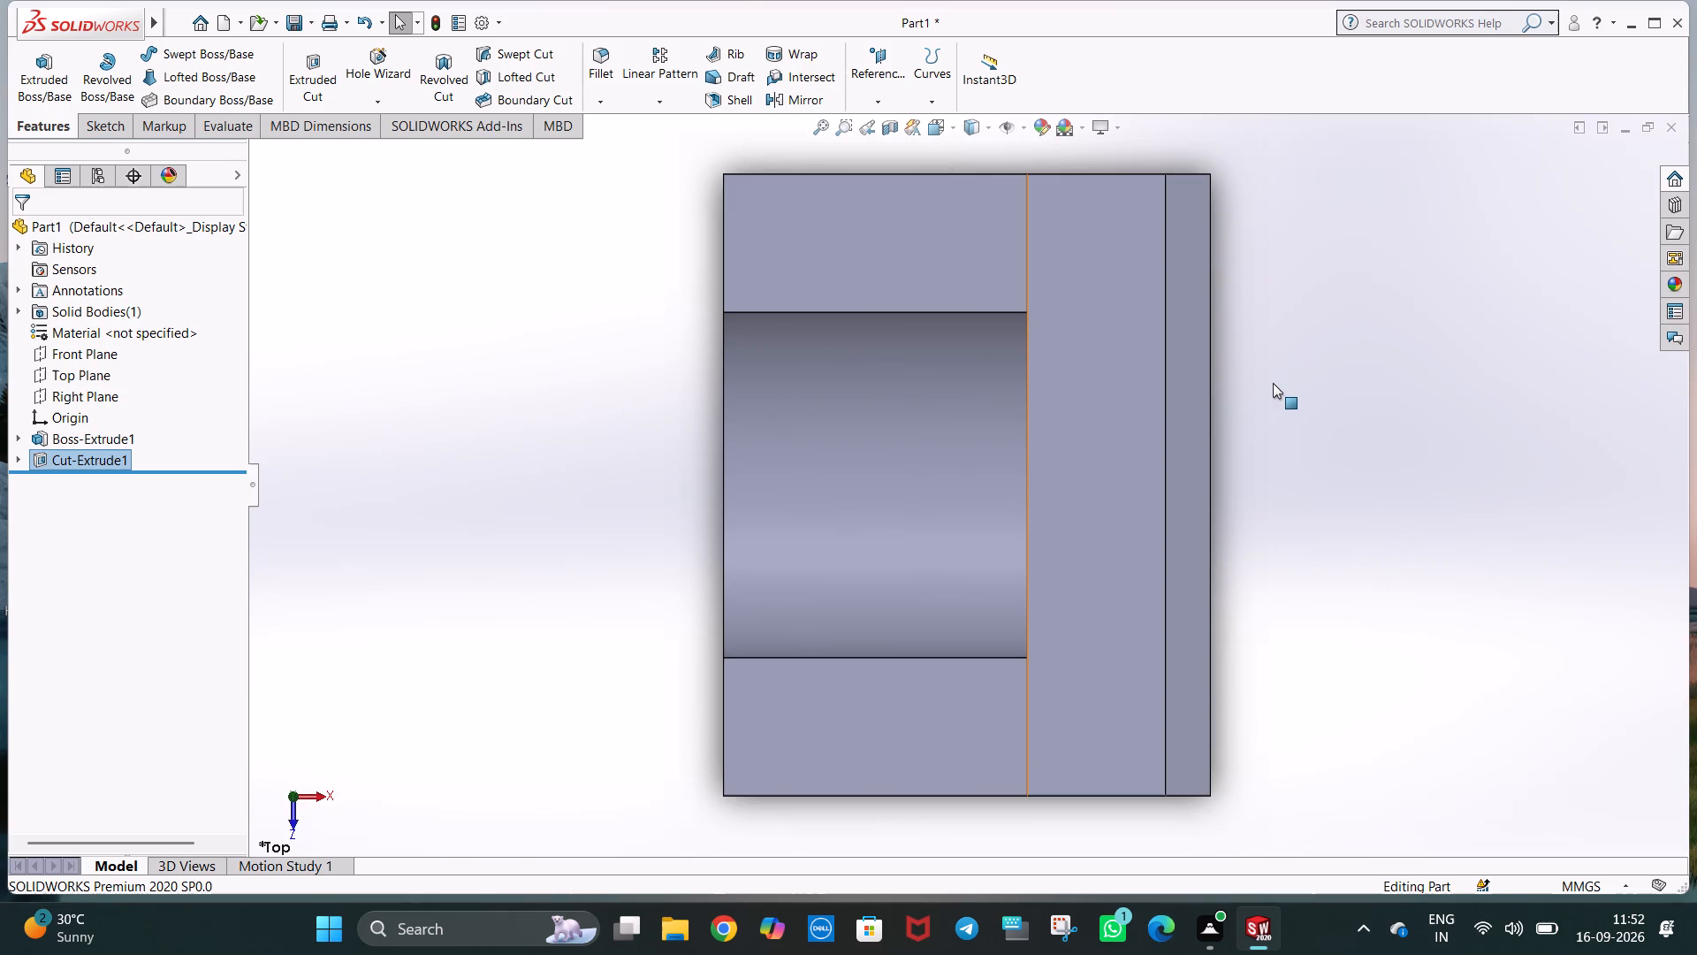
click(1265, 428)
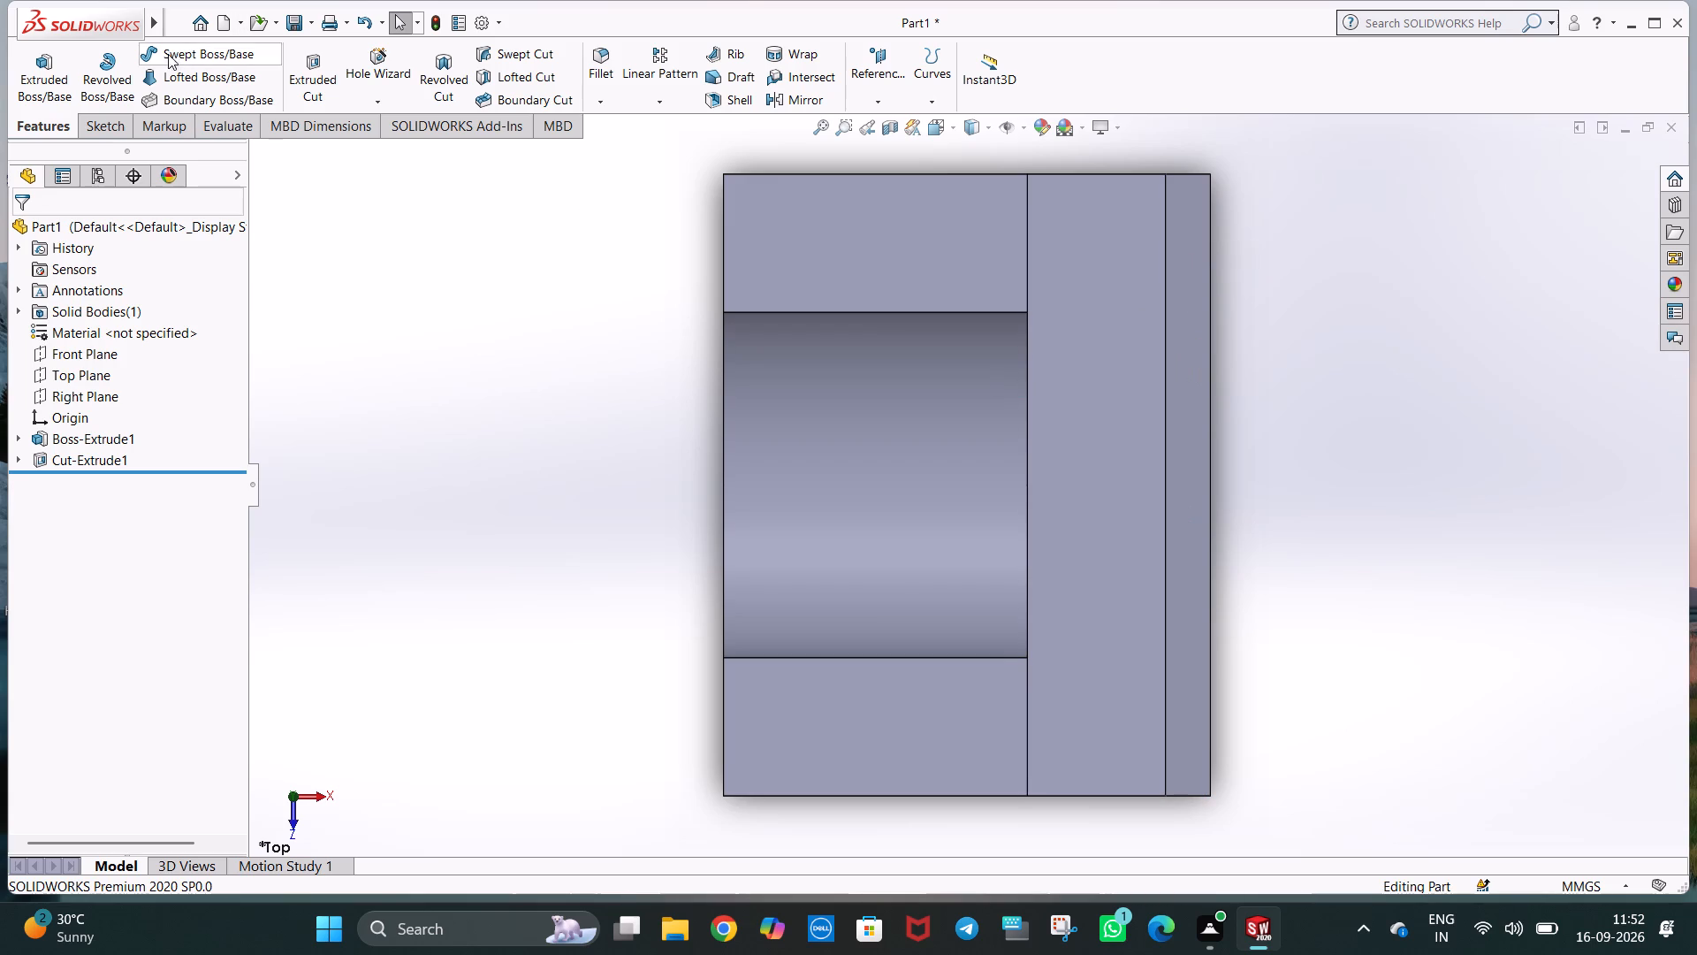
right_click(1126, 386)
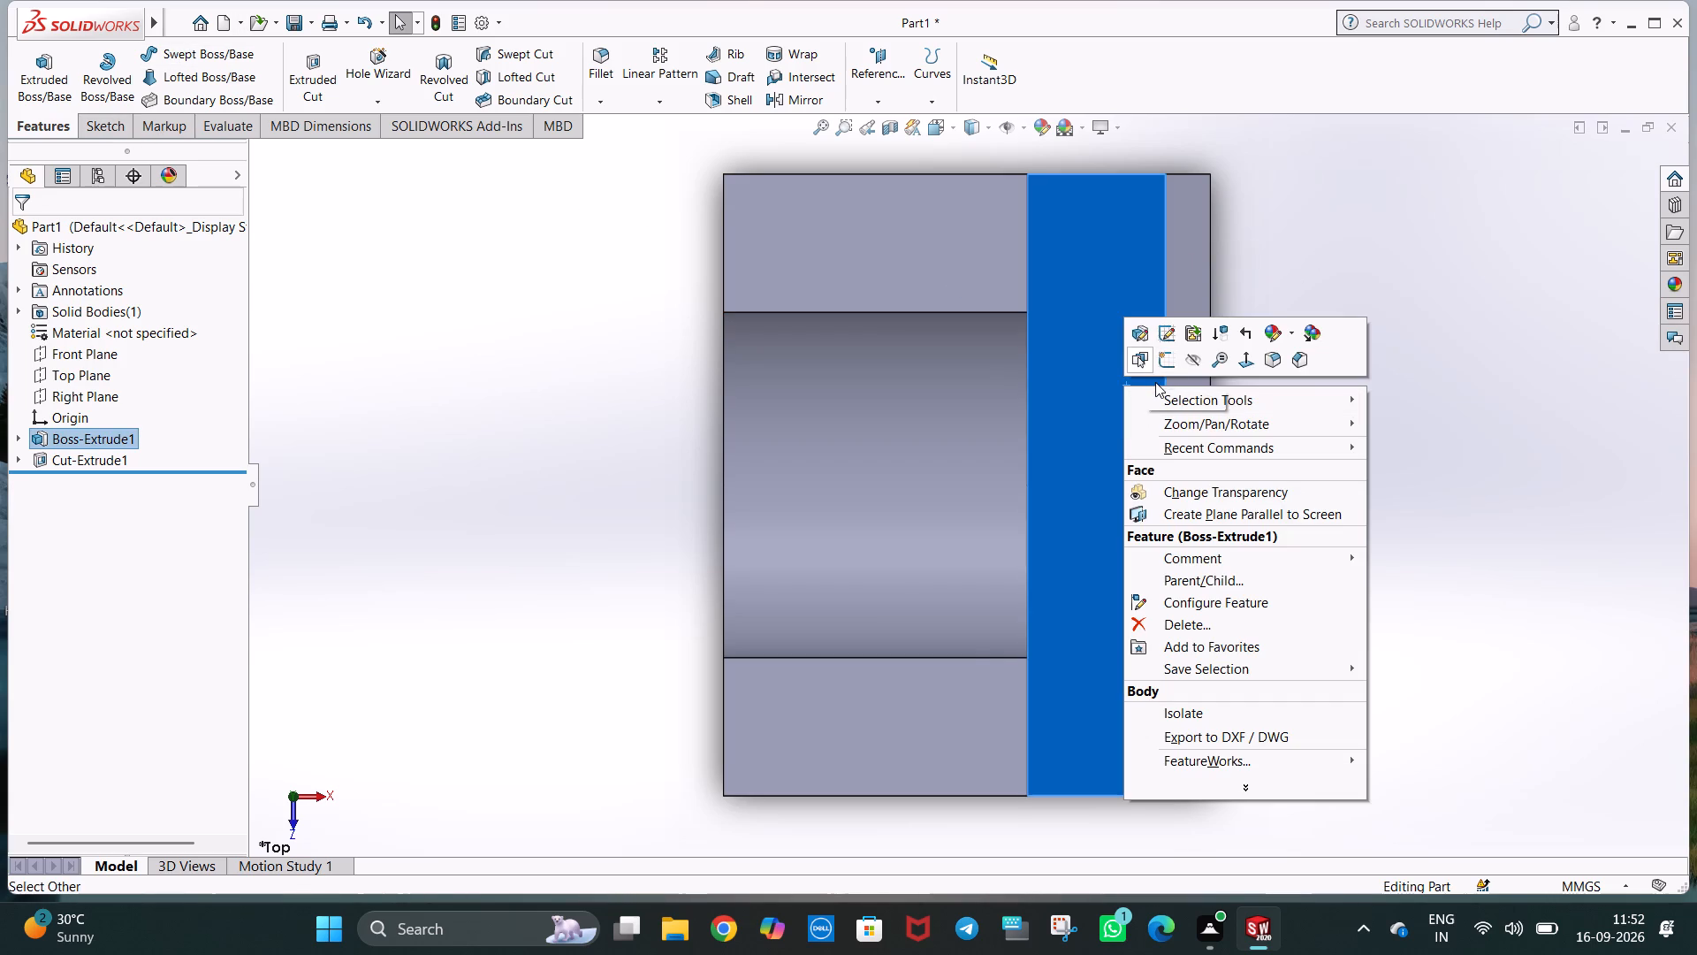
click(1172, 362)
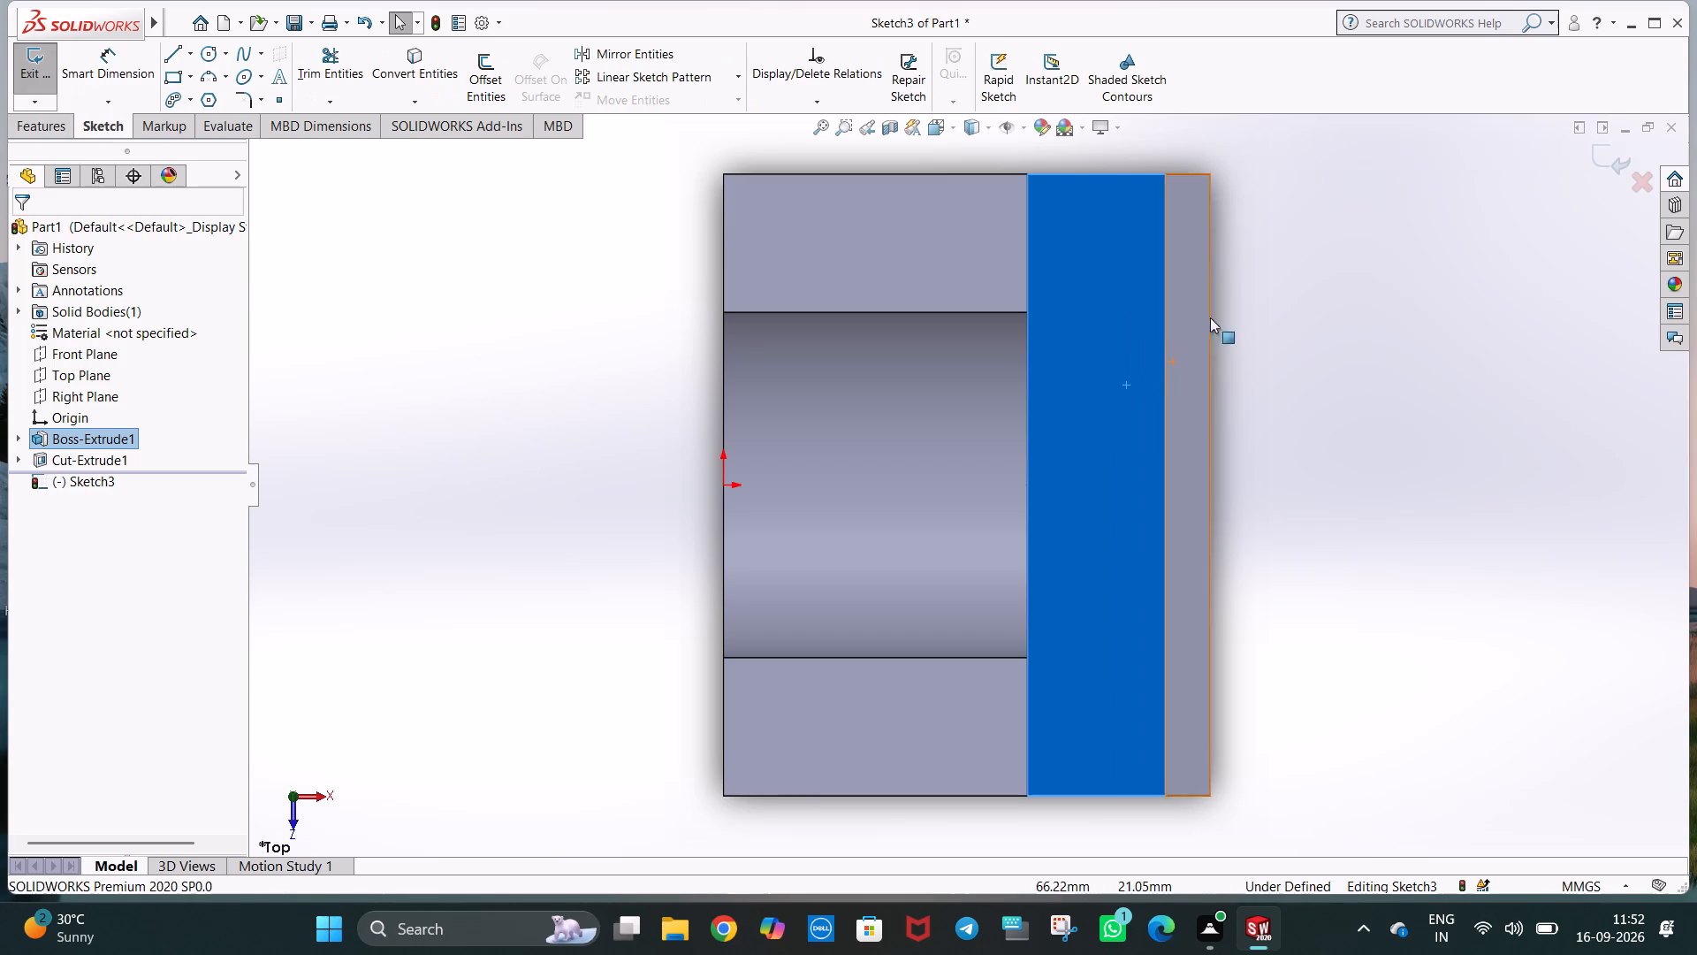
click(1320, 265)
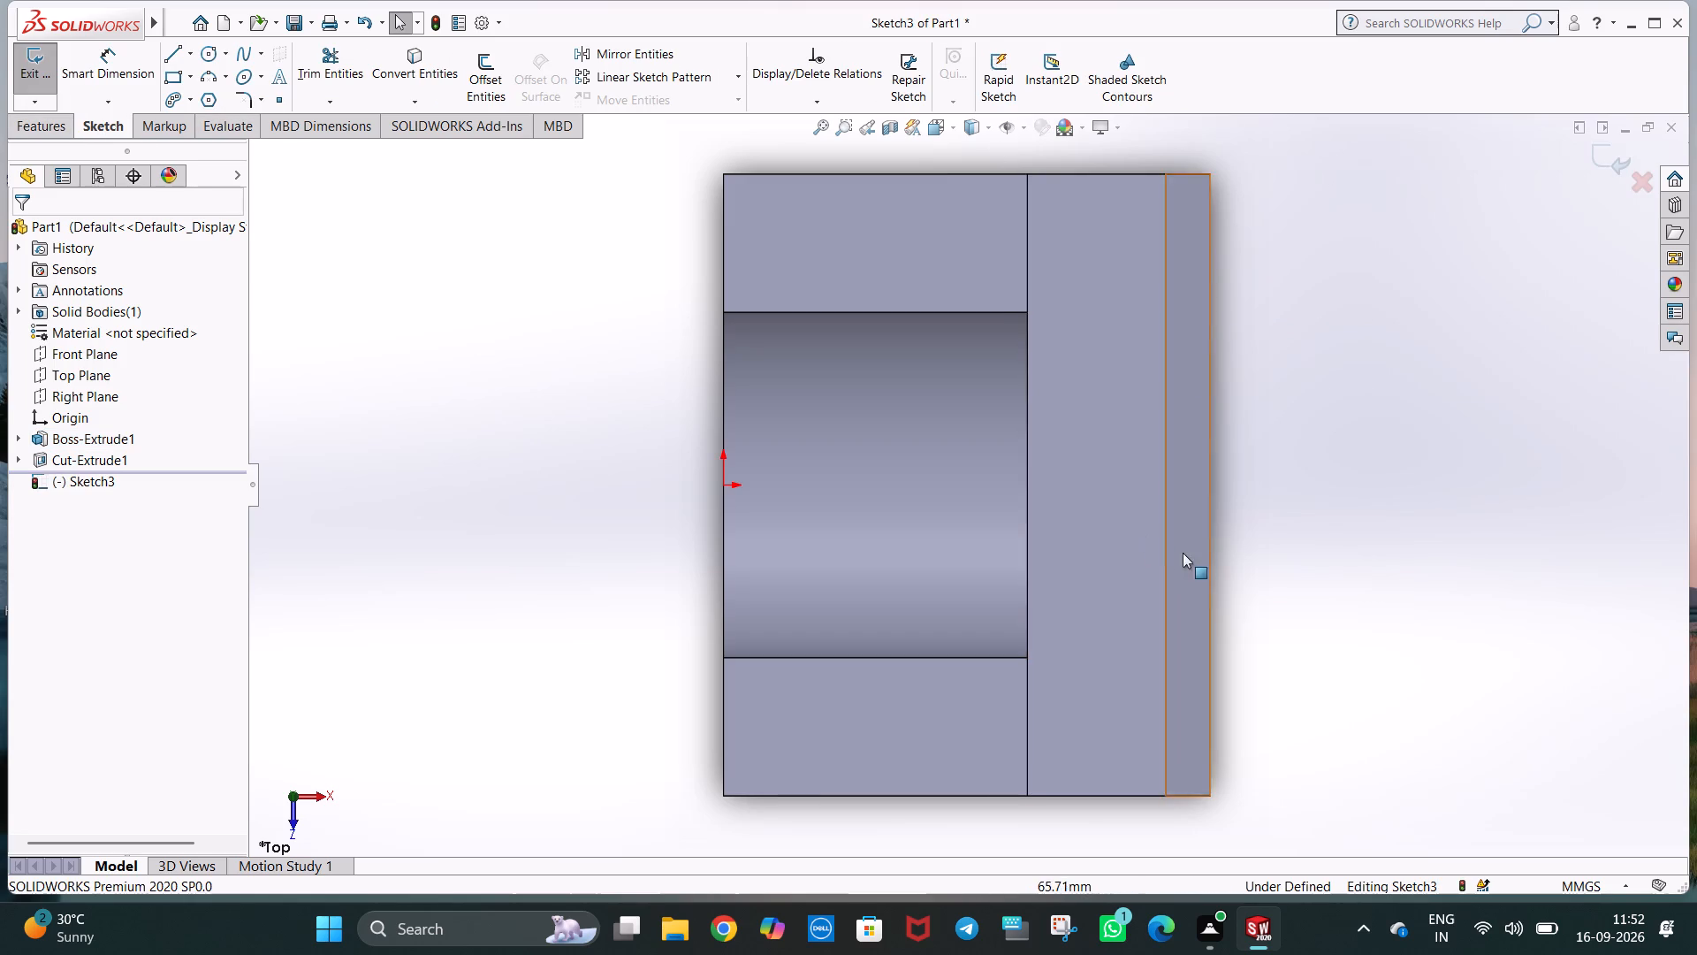
right_click(1132, 540)
click(329, 278)
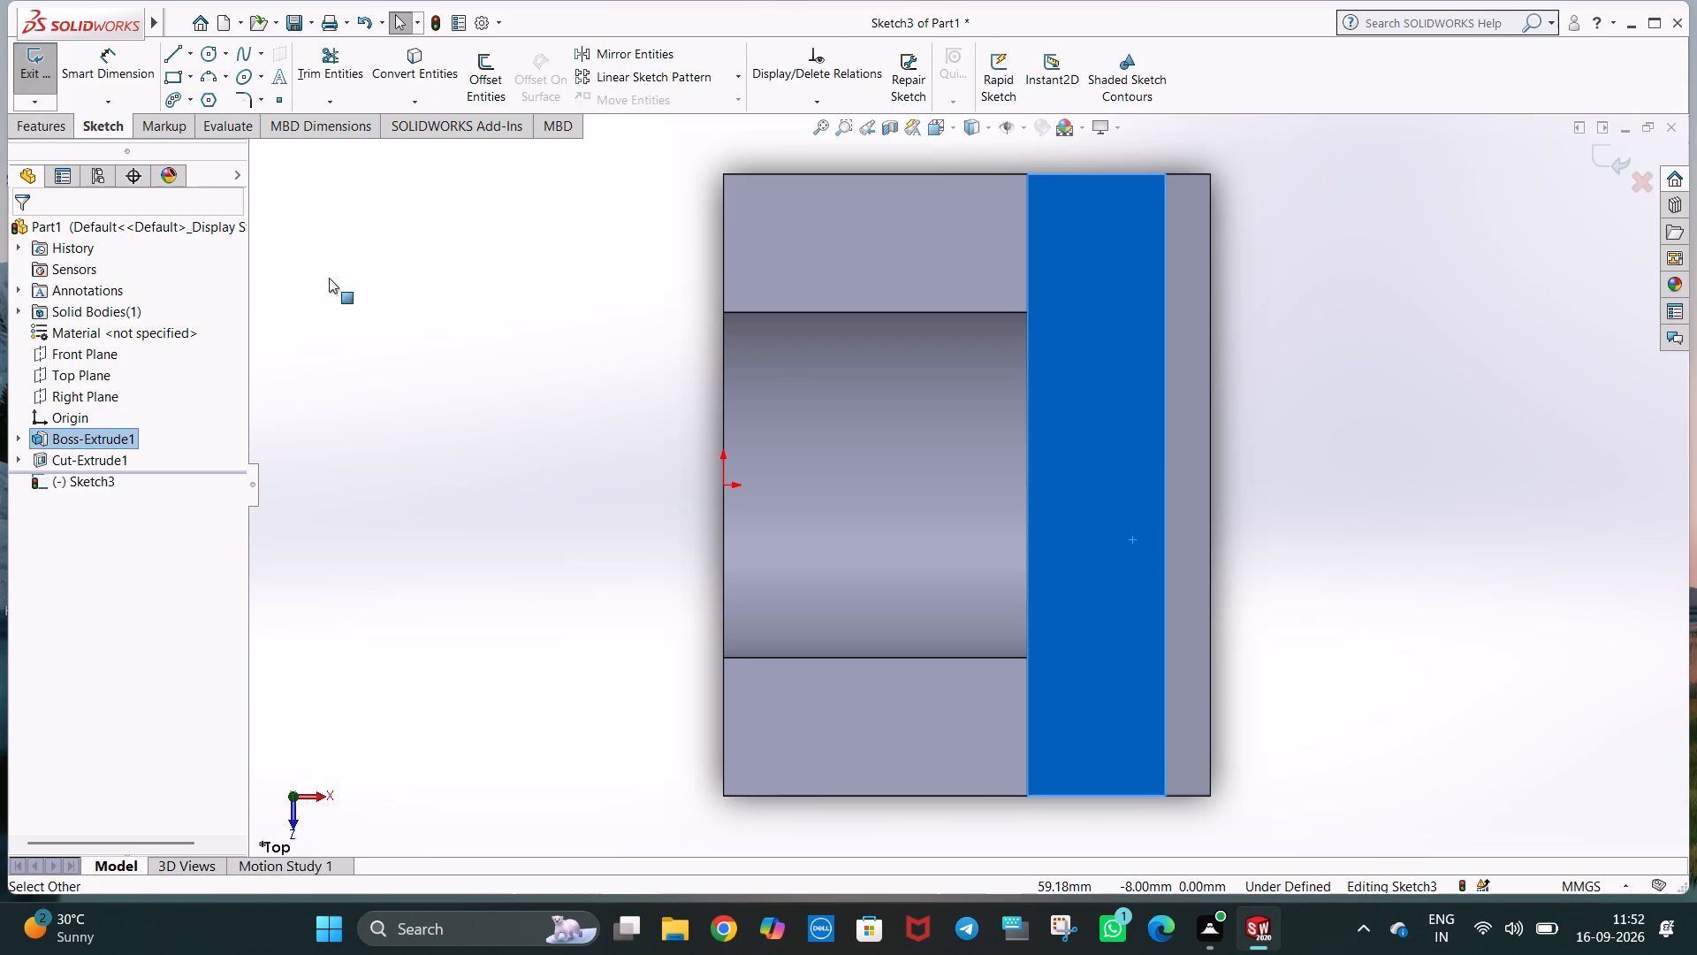
Sketch a line about 16.5 mm long from the part's outer corner along its side edge, and a perpendicular line about 70 mm long across the step.
click(189, 52)
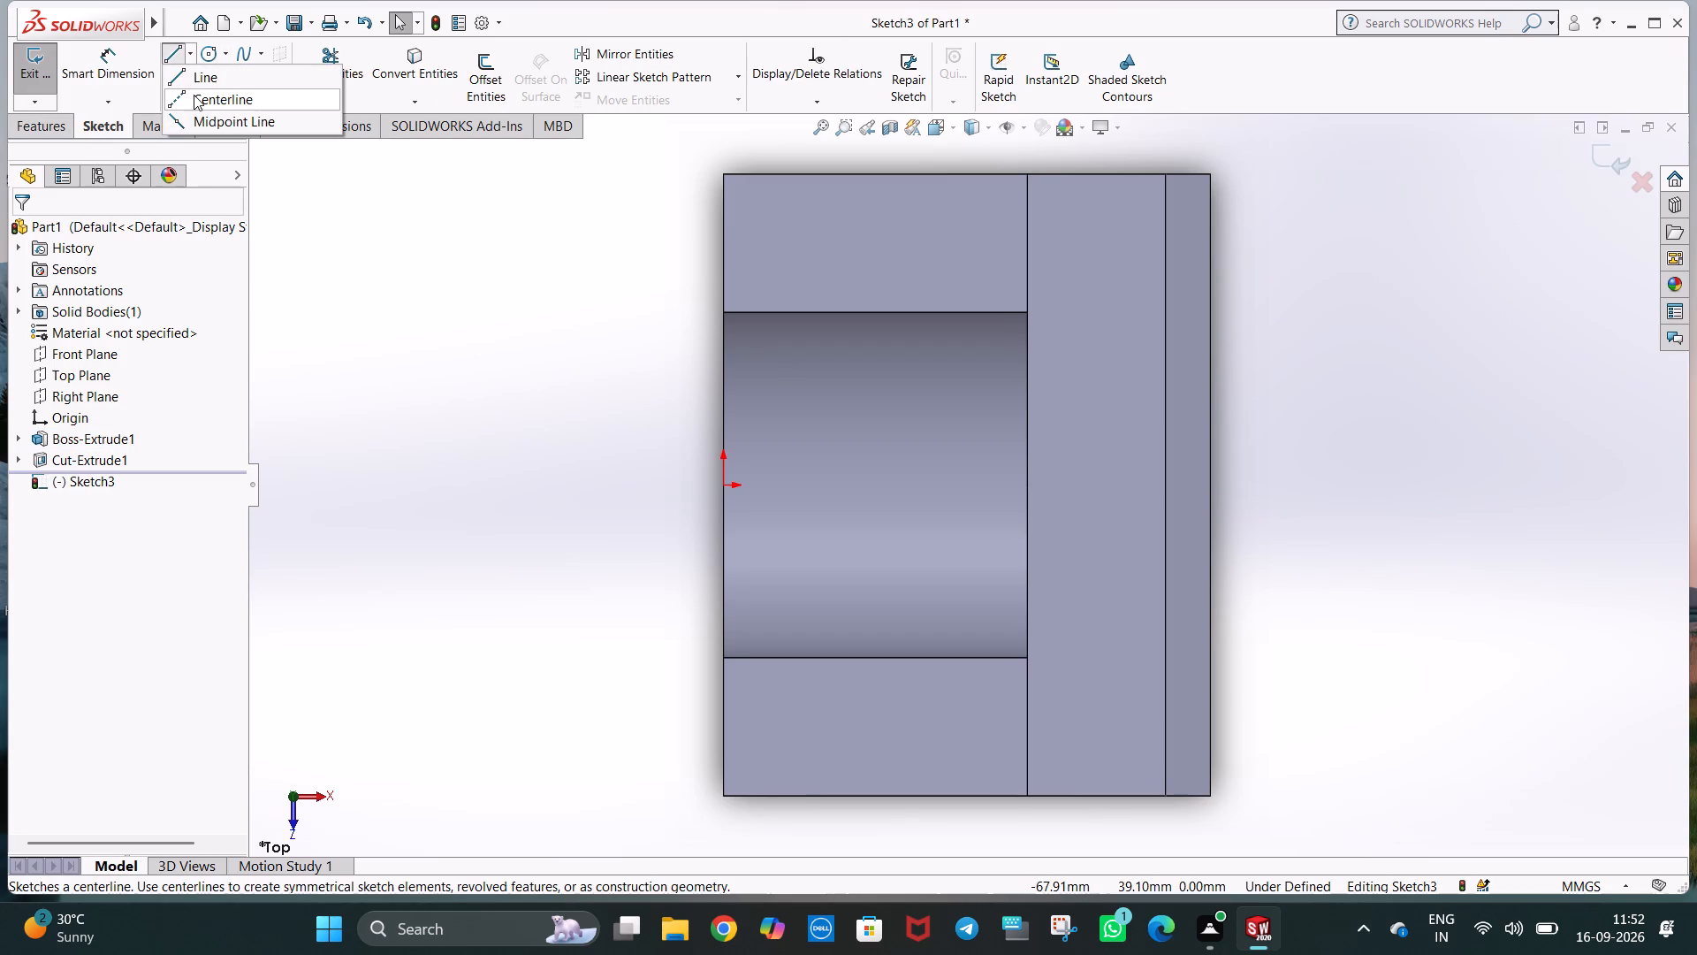
click(202, 75)
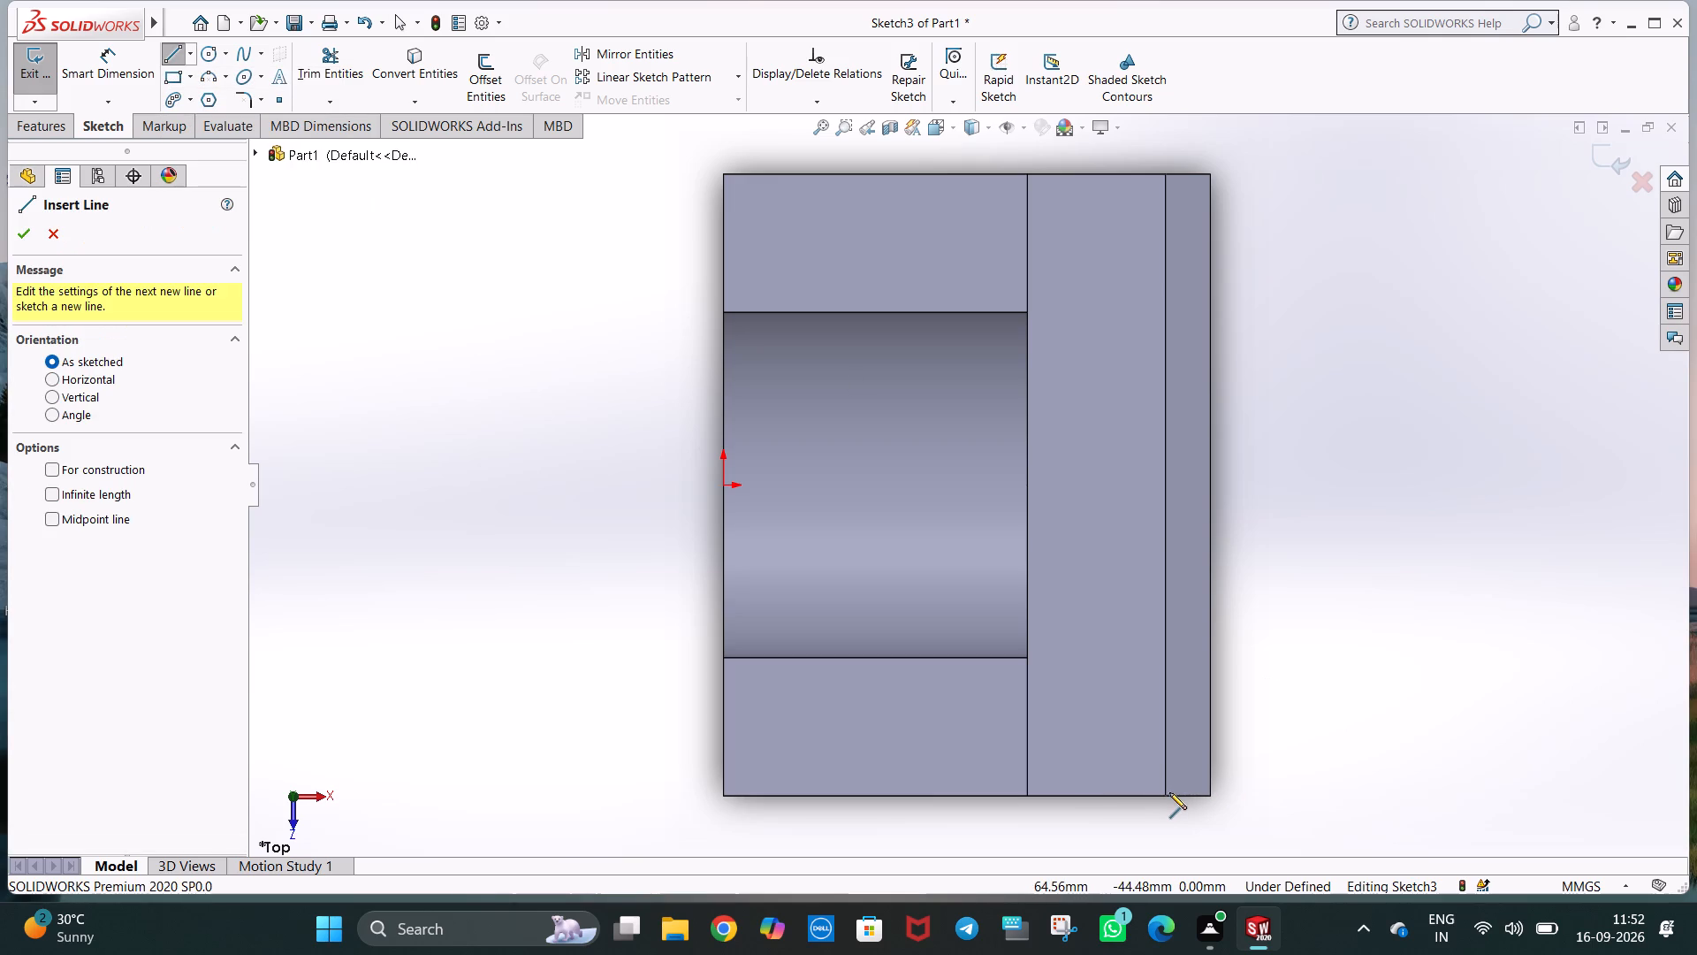
click(1209, 795)
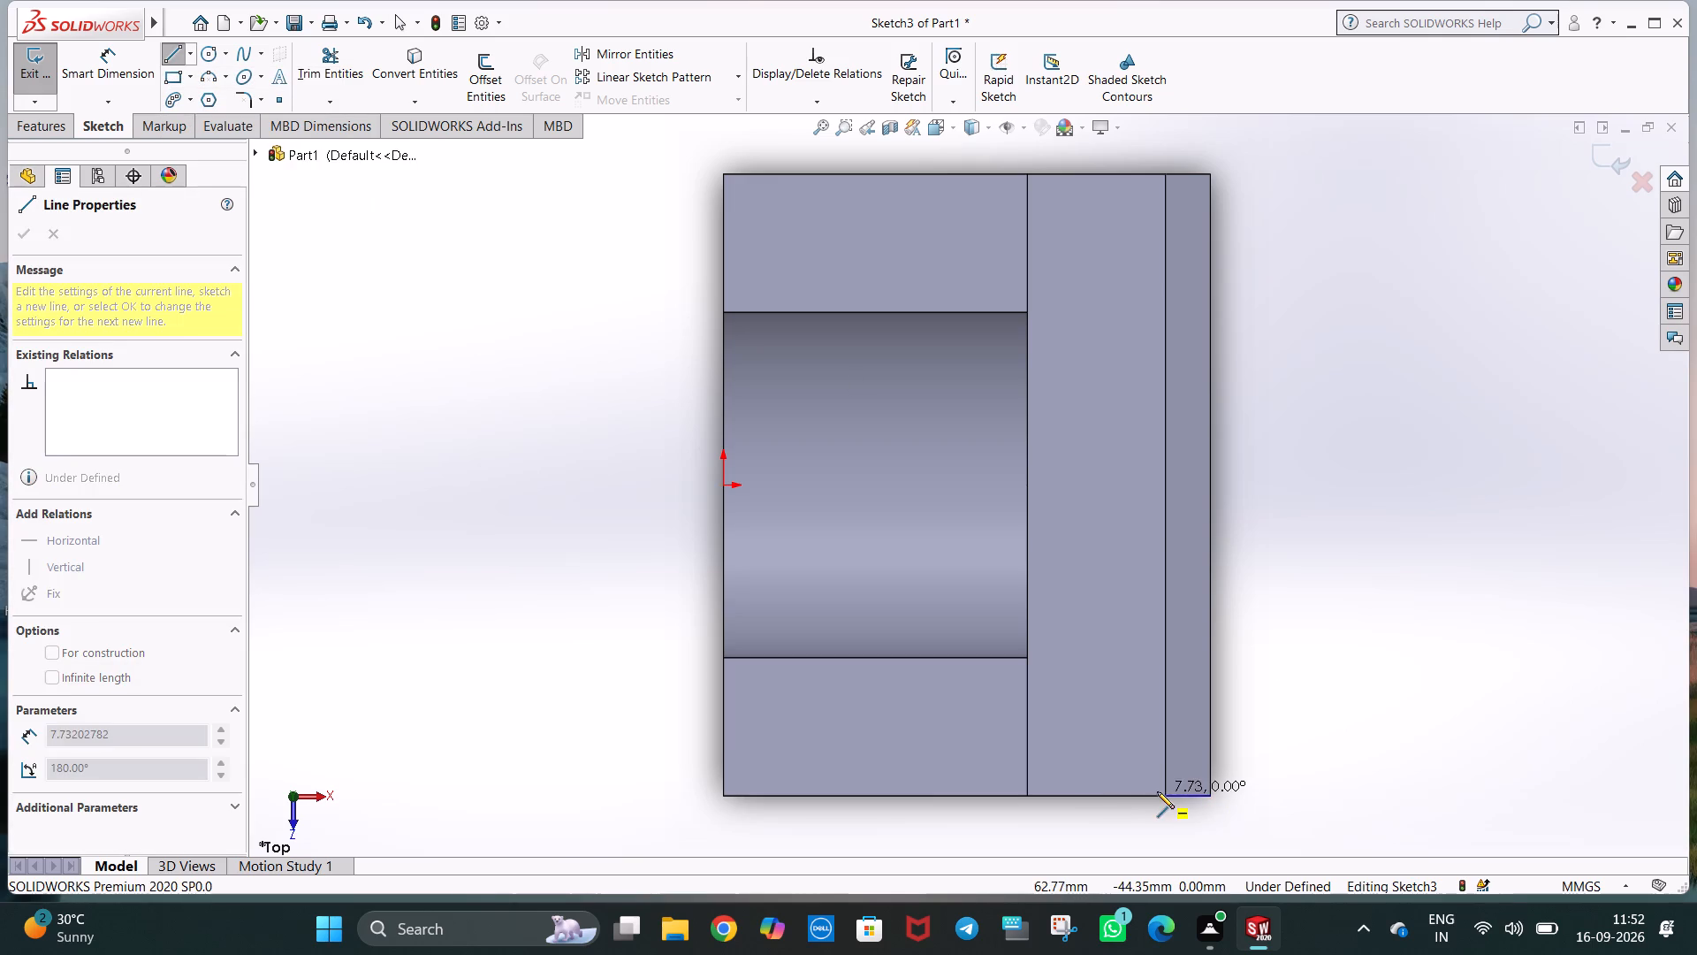
click(1092, 795)
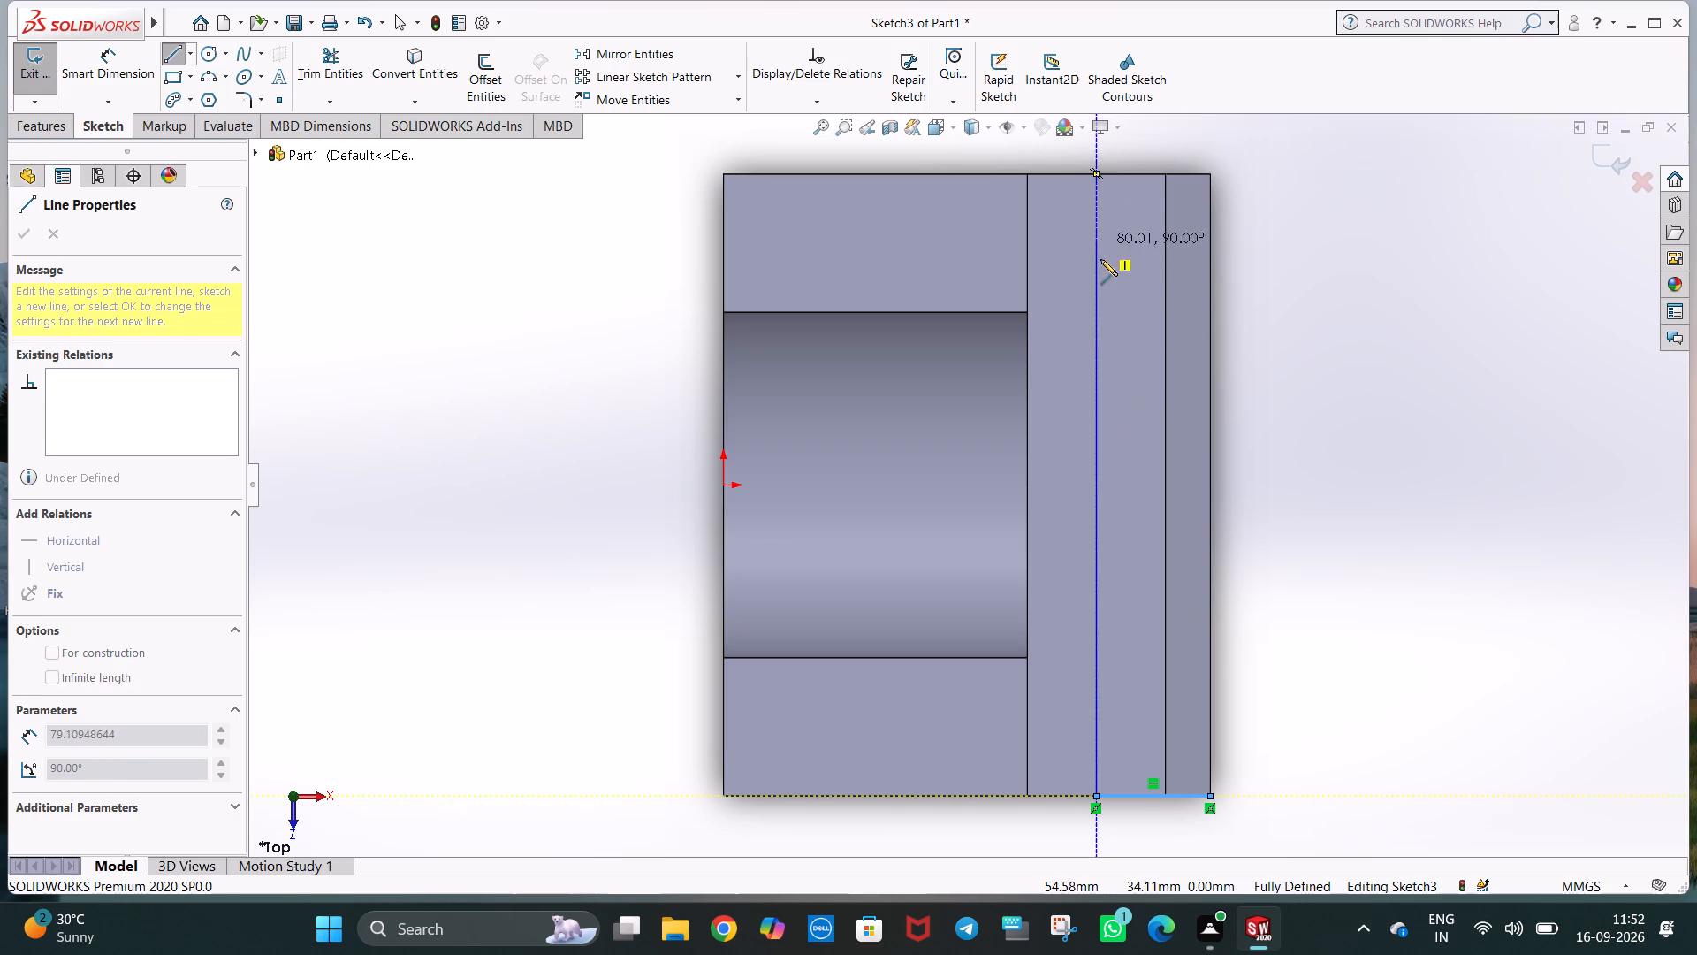
click(1095, 312)
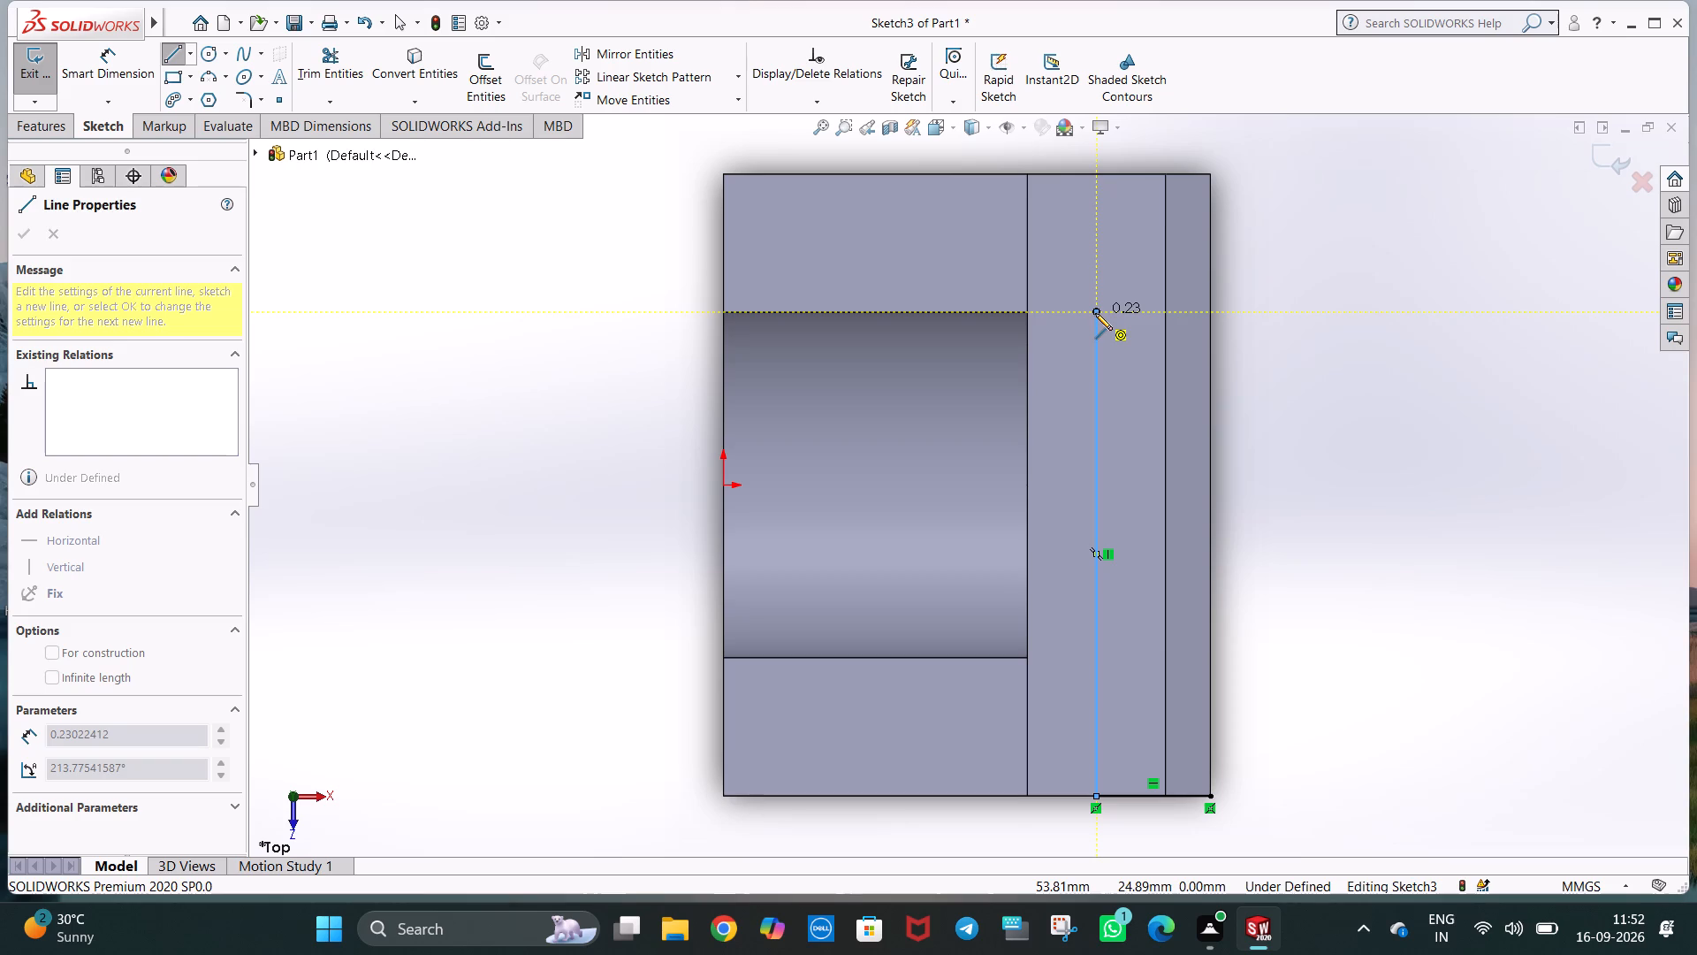
key(Escape)
click(1267, 290)
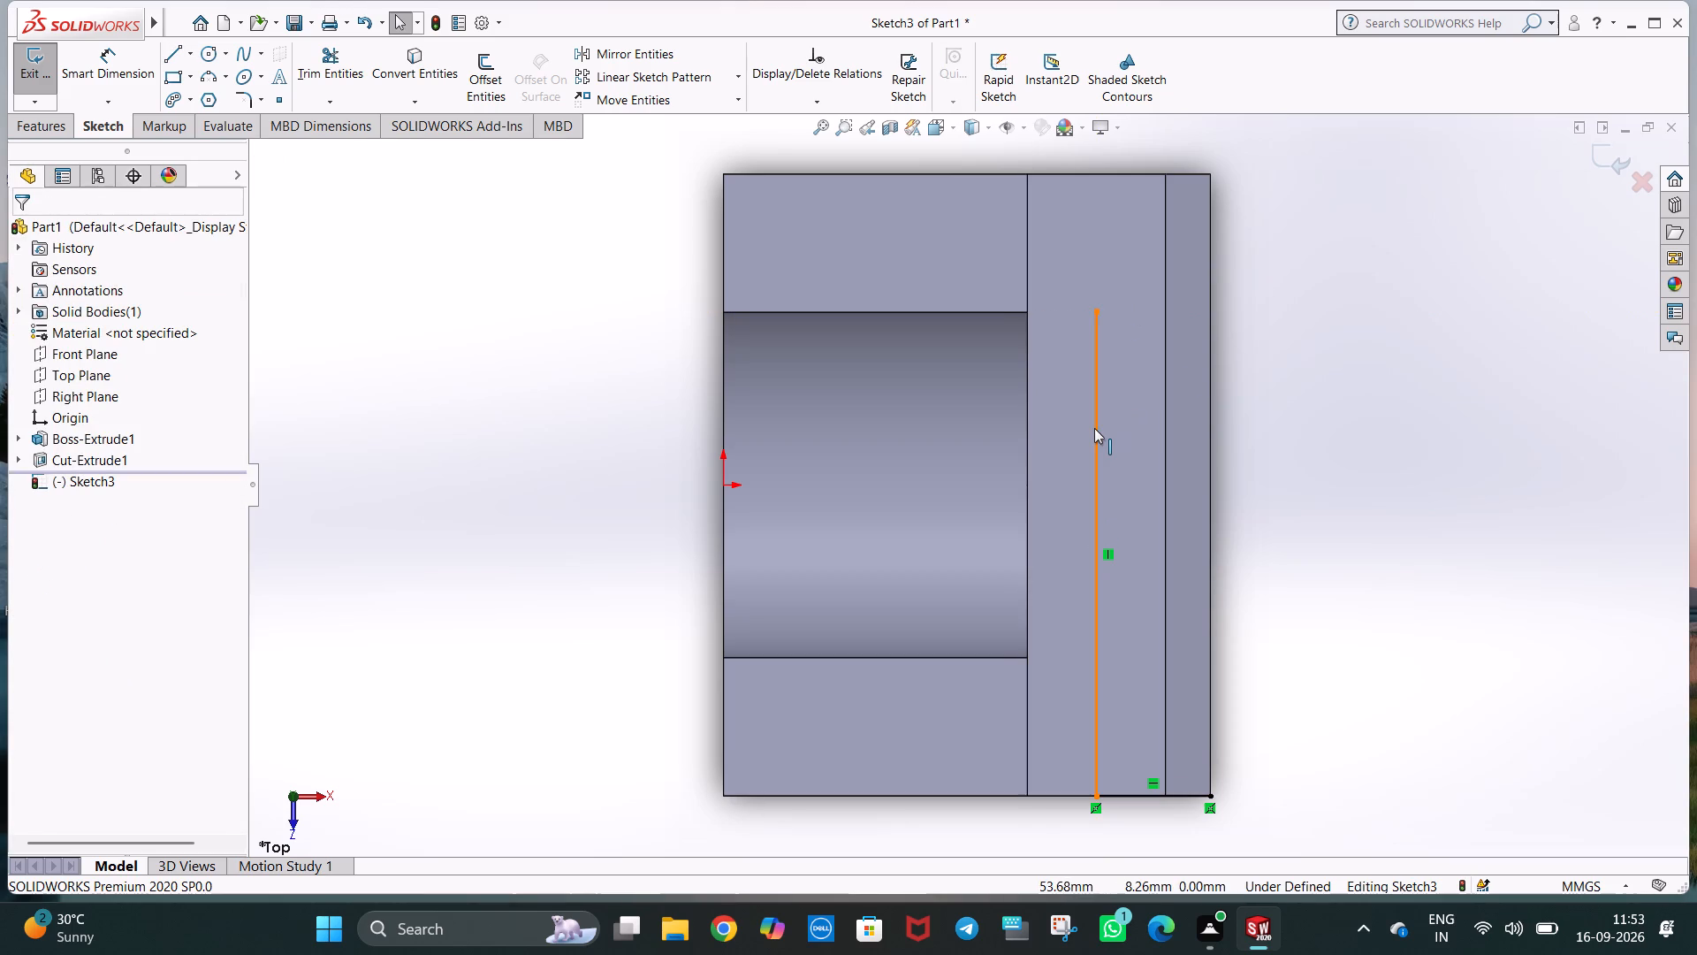
Set the length of the long line across the step face to 70 mm.
click(1094, 428)
text(70)
key(Return)
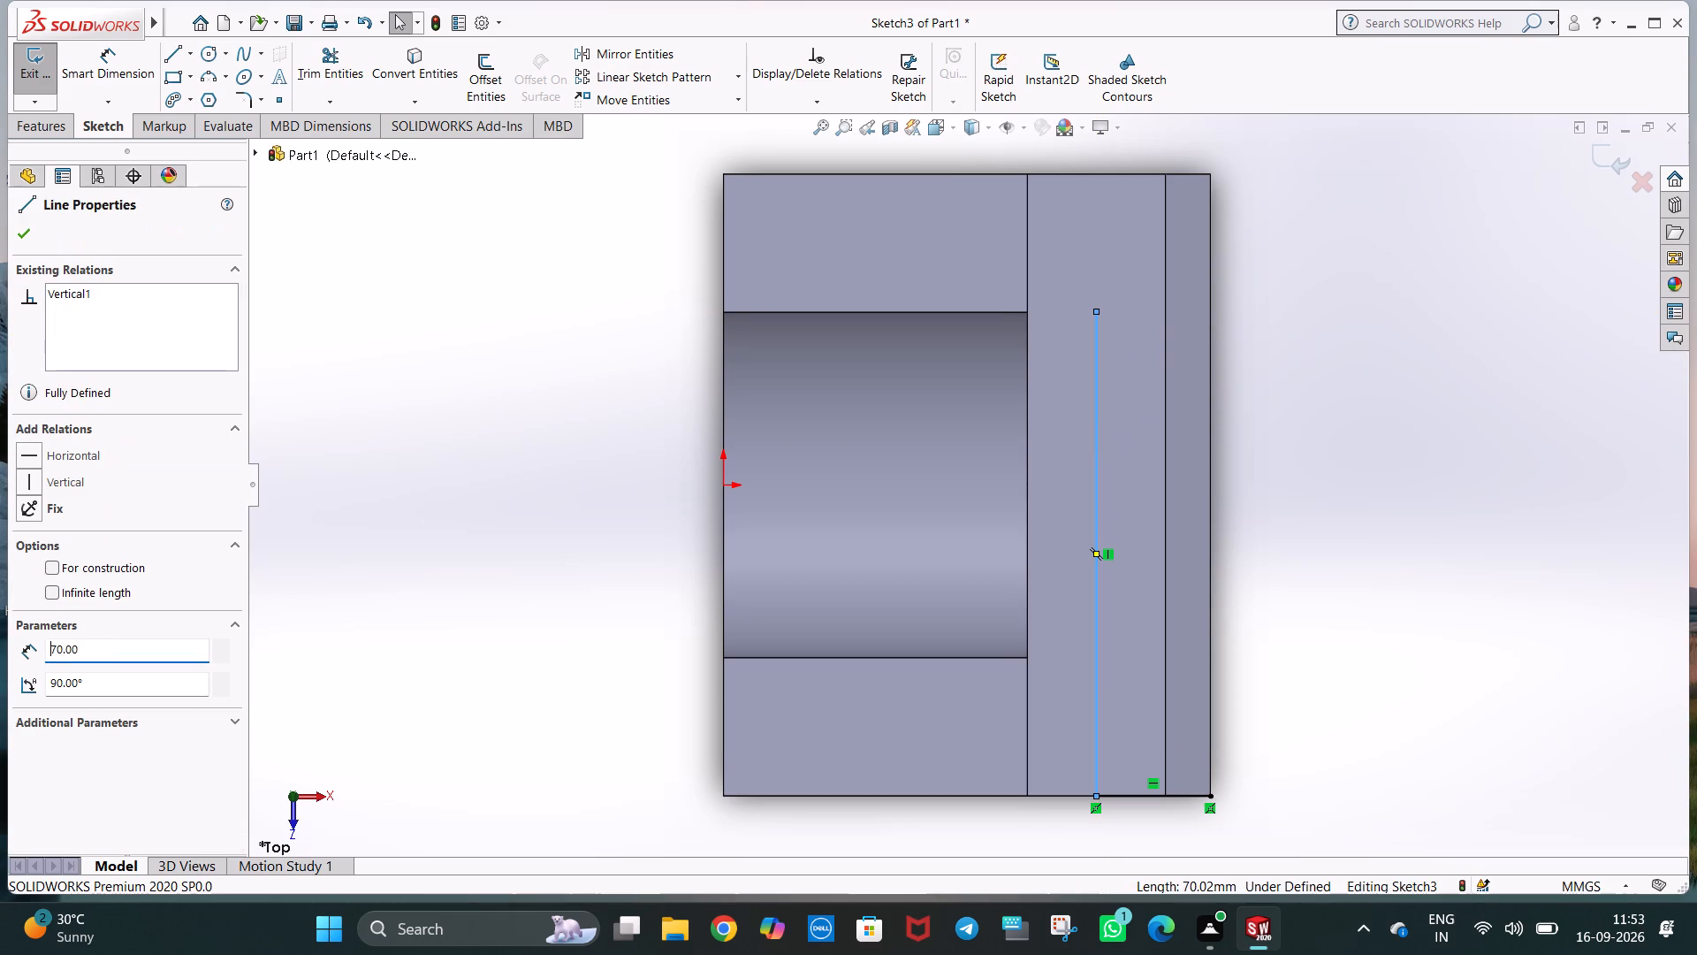
Sketch a line about 16.5 mm long from the long line's free end to the outer edge, and one about 50 mm back along that edge.
key(Escape)
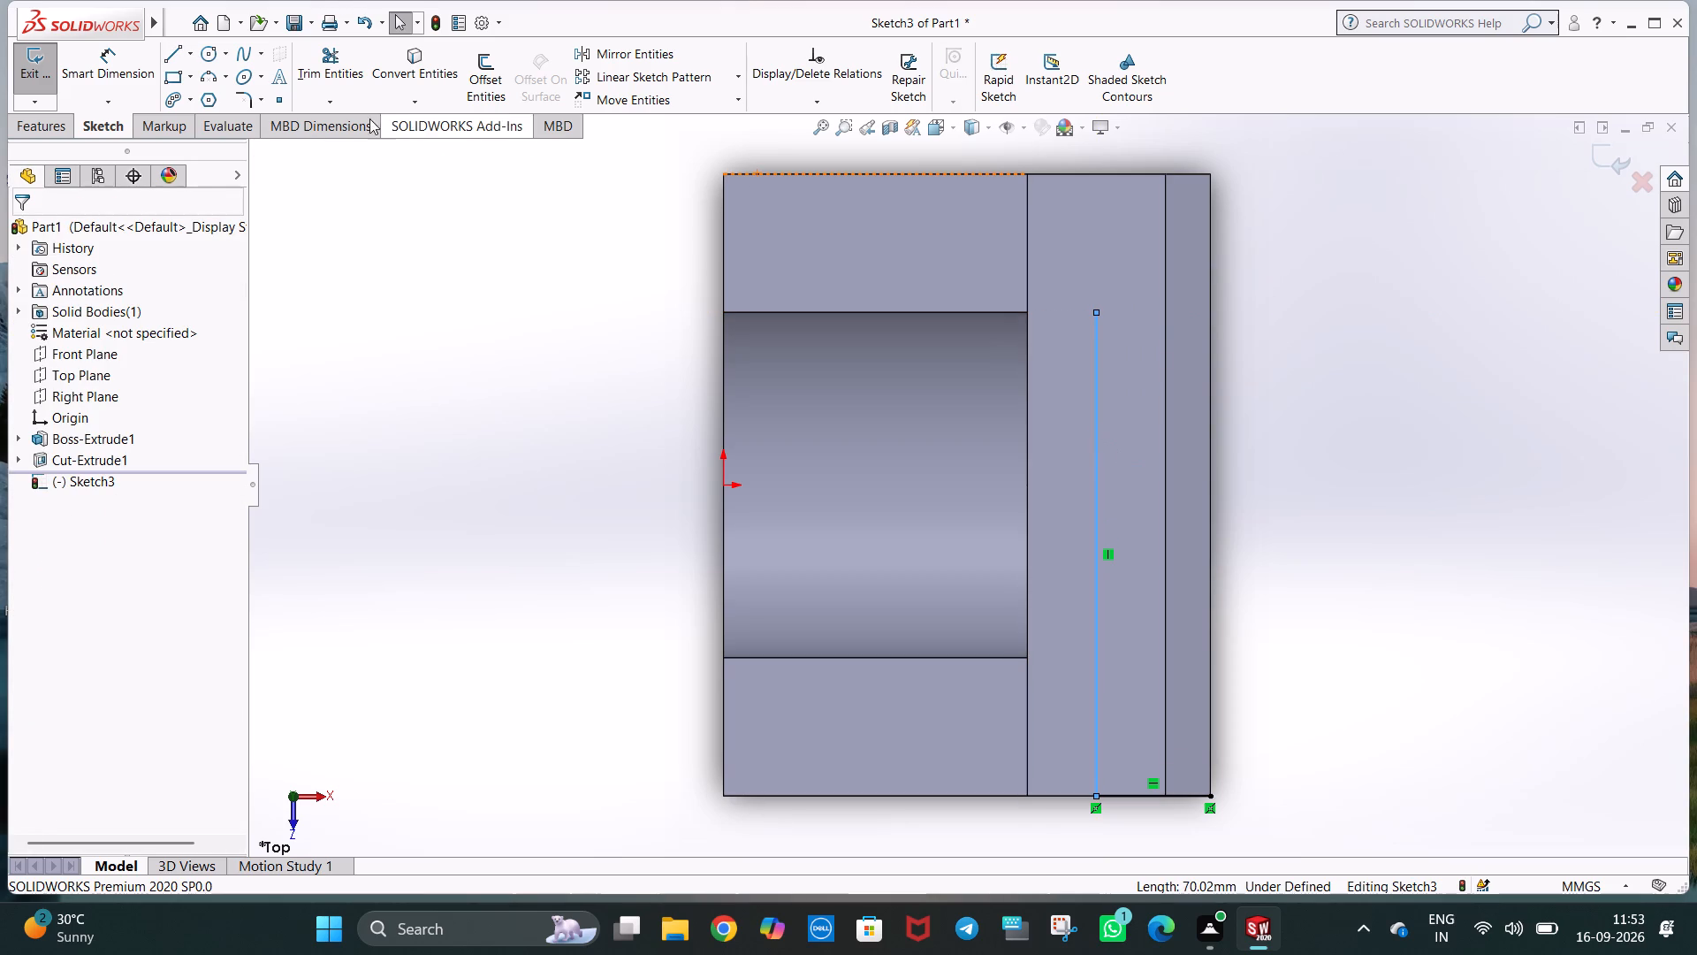
click(174, 56)
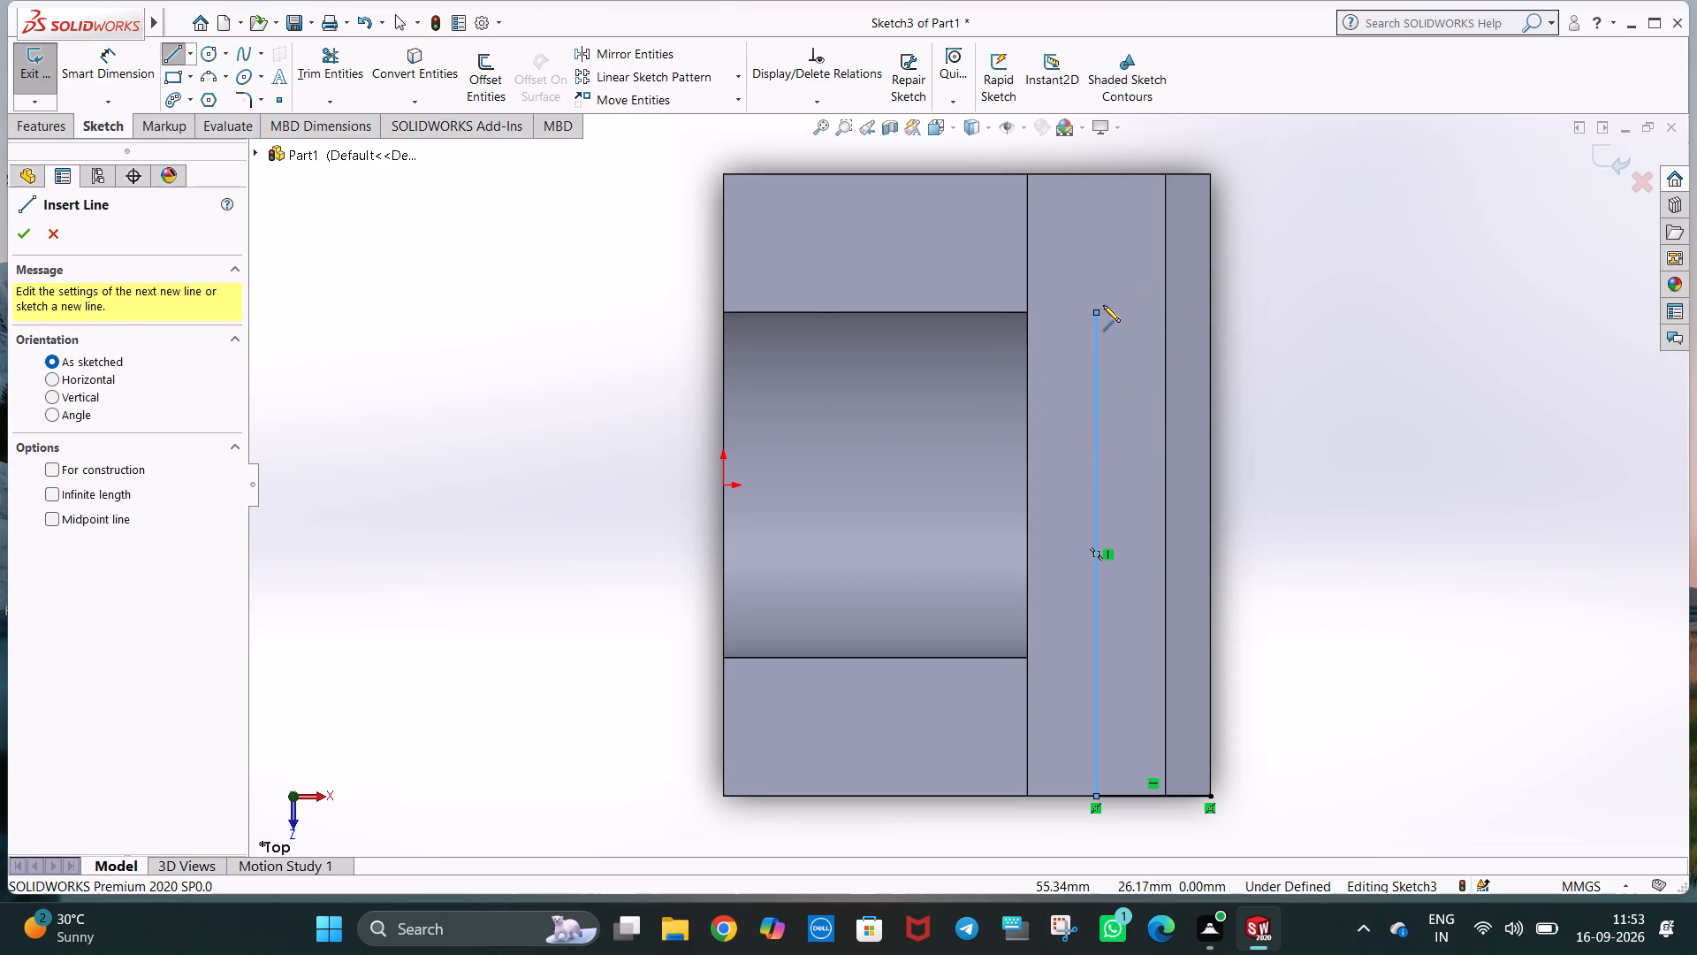
click(1097, 313)
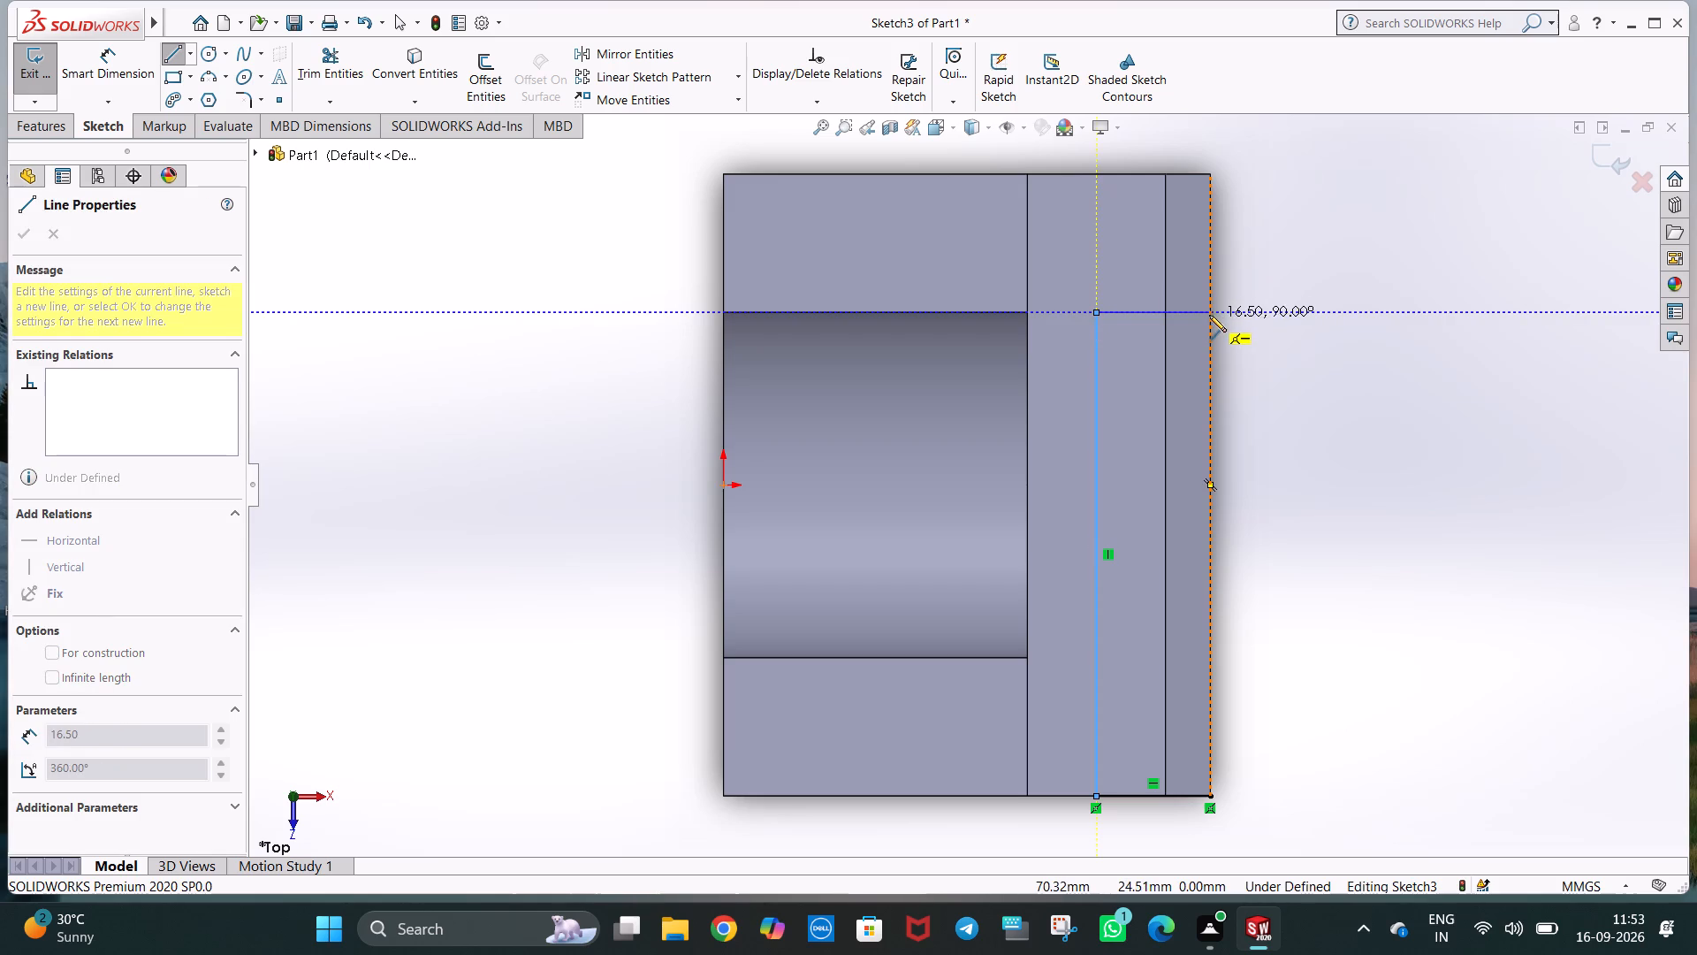
click(1209, 311)
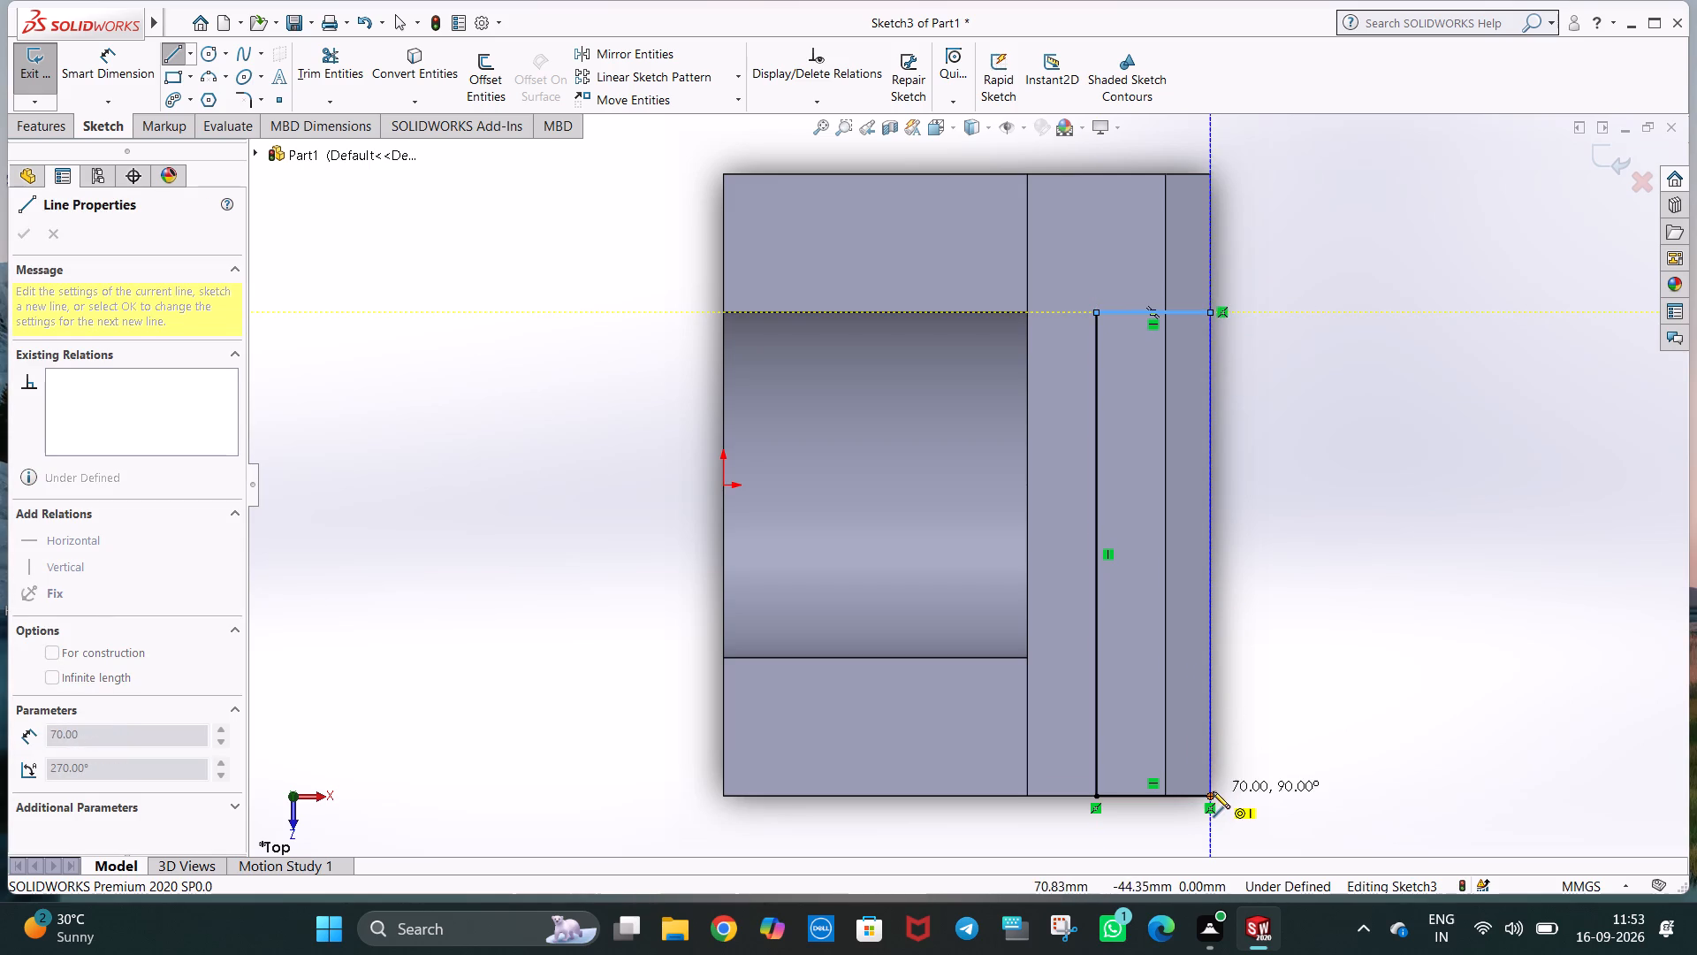
click(1208, 659)
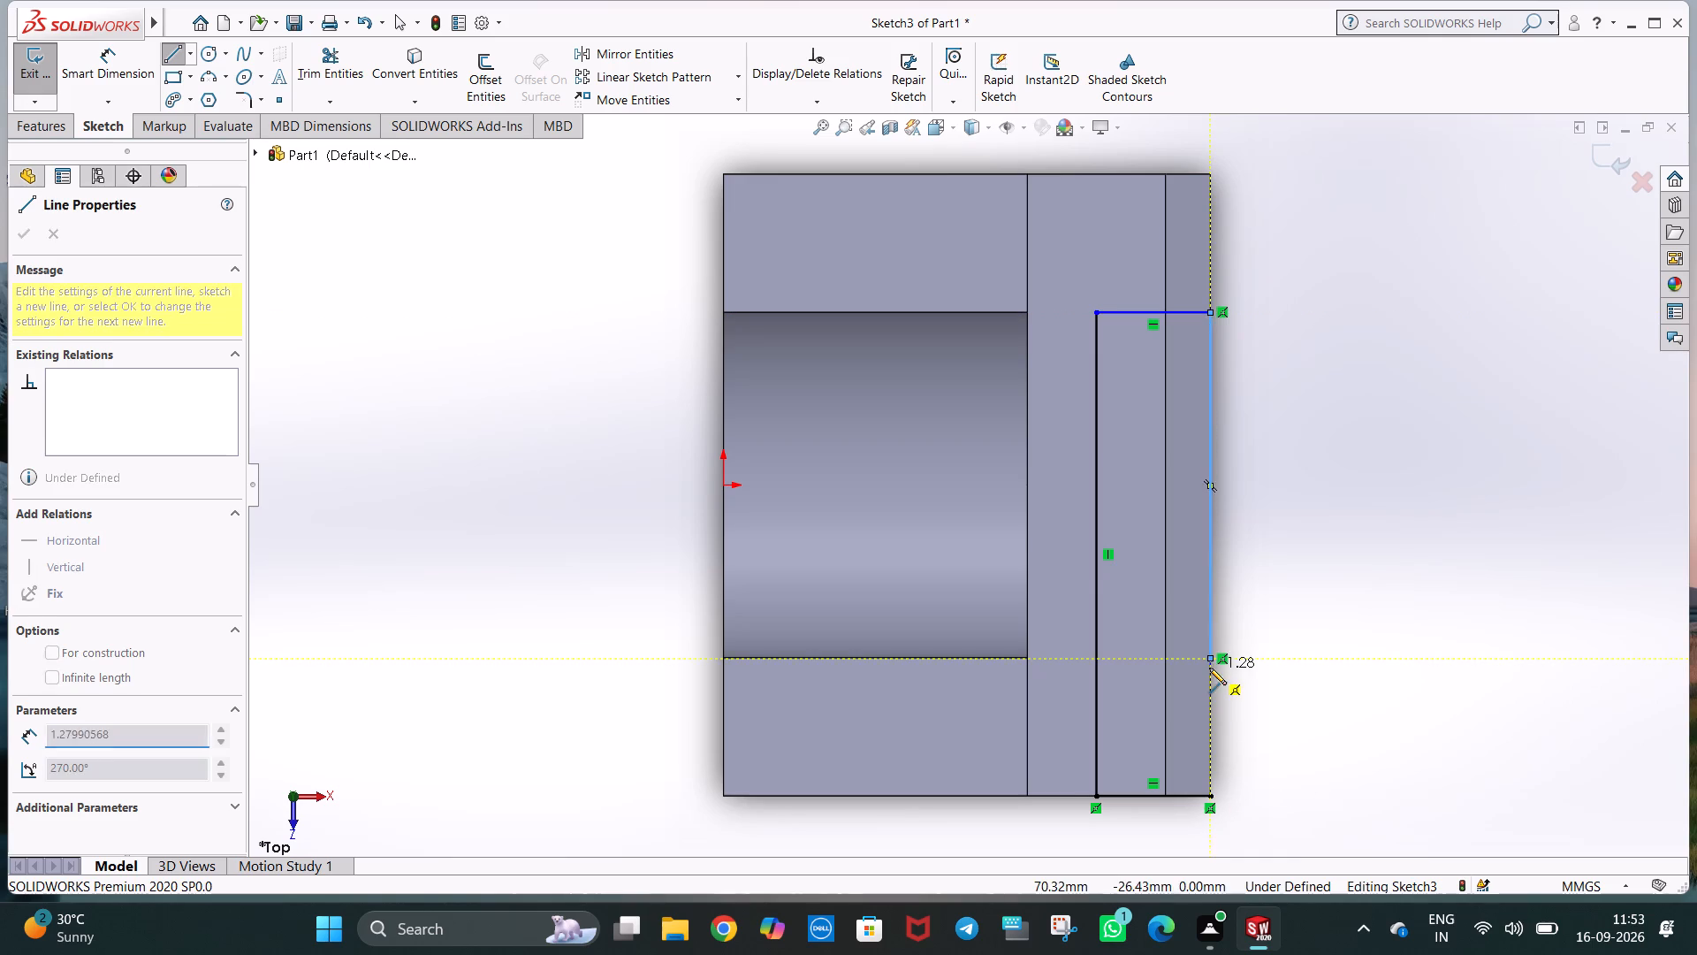
key(Escape)
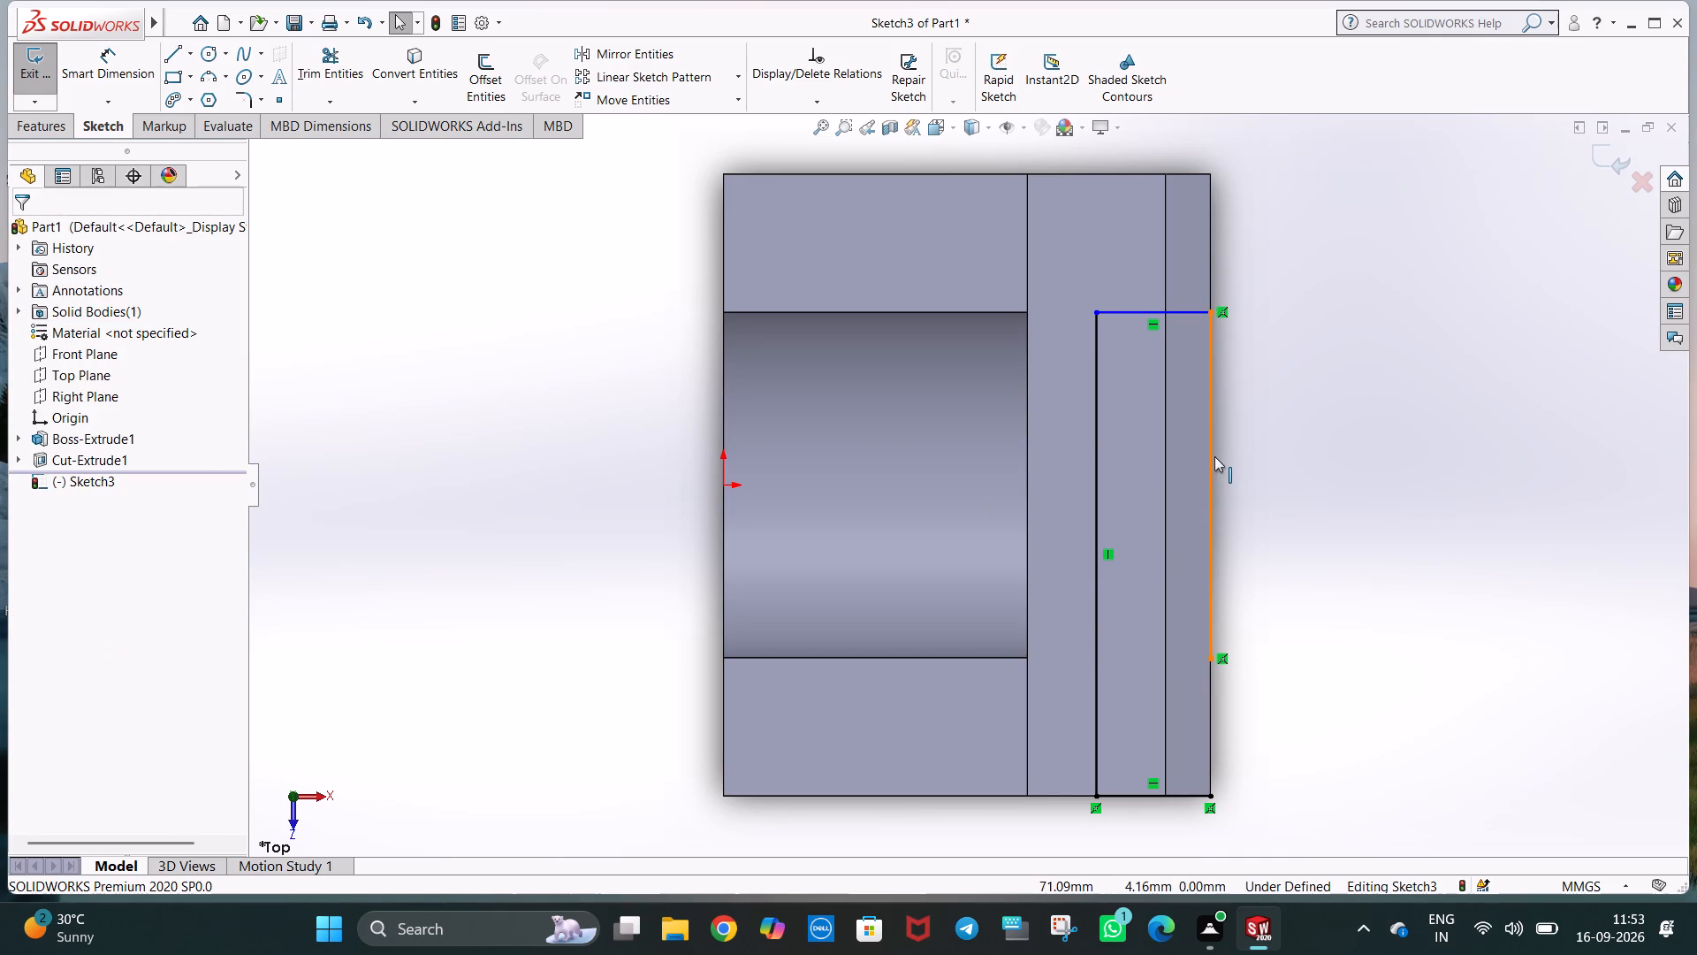
Set the length of the line along the part's outer edge to 50 mm.
click(1214, 456)
text(50)
key(Return)
key(Escape)
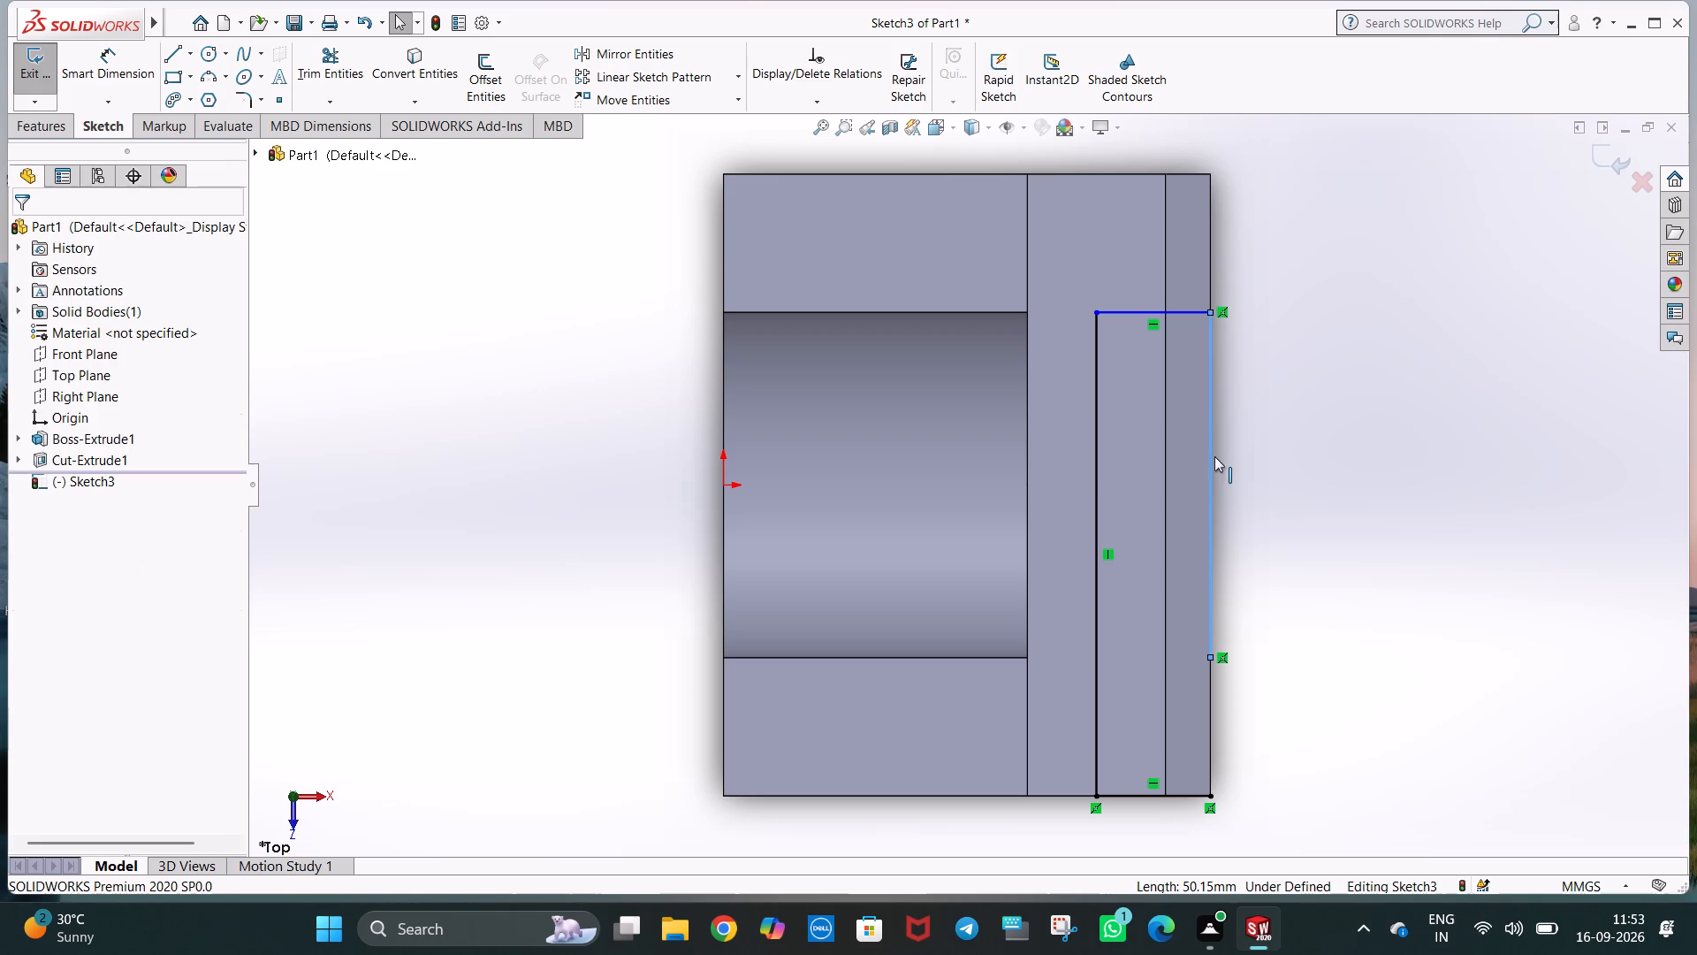
click(1281, 530)
Close the rectangle with a line about 16.5 mm long from the edge line's free end perpendicular to the long line.
click(164, 53)
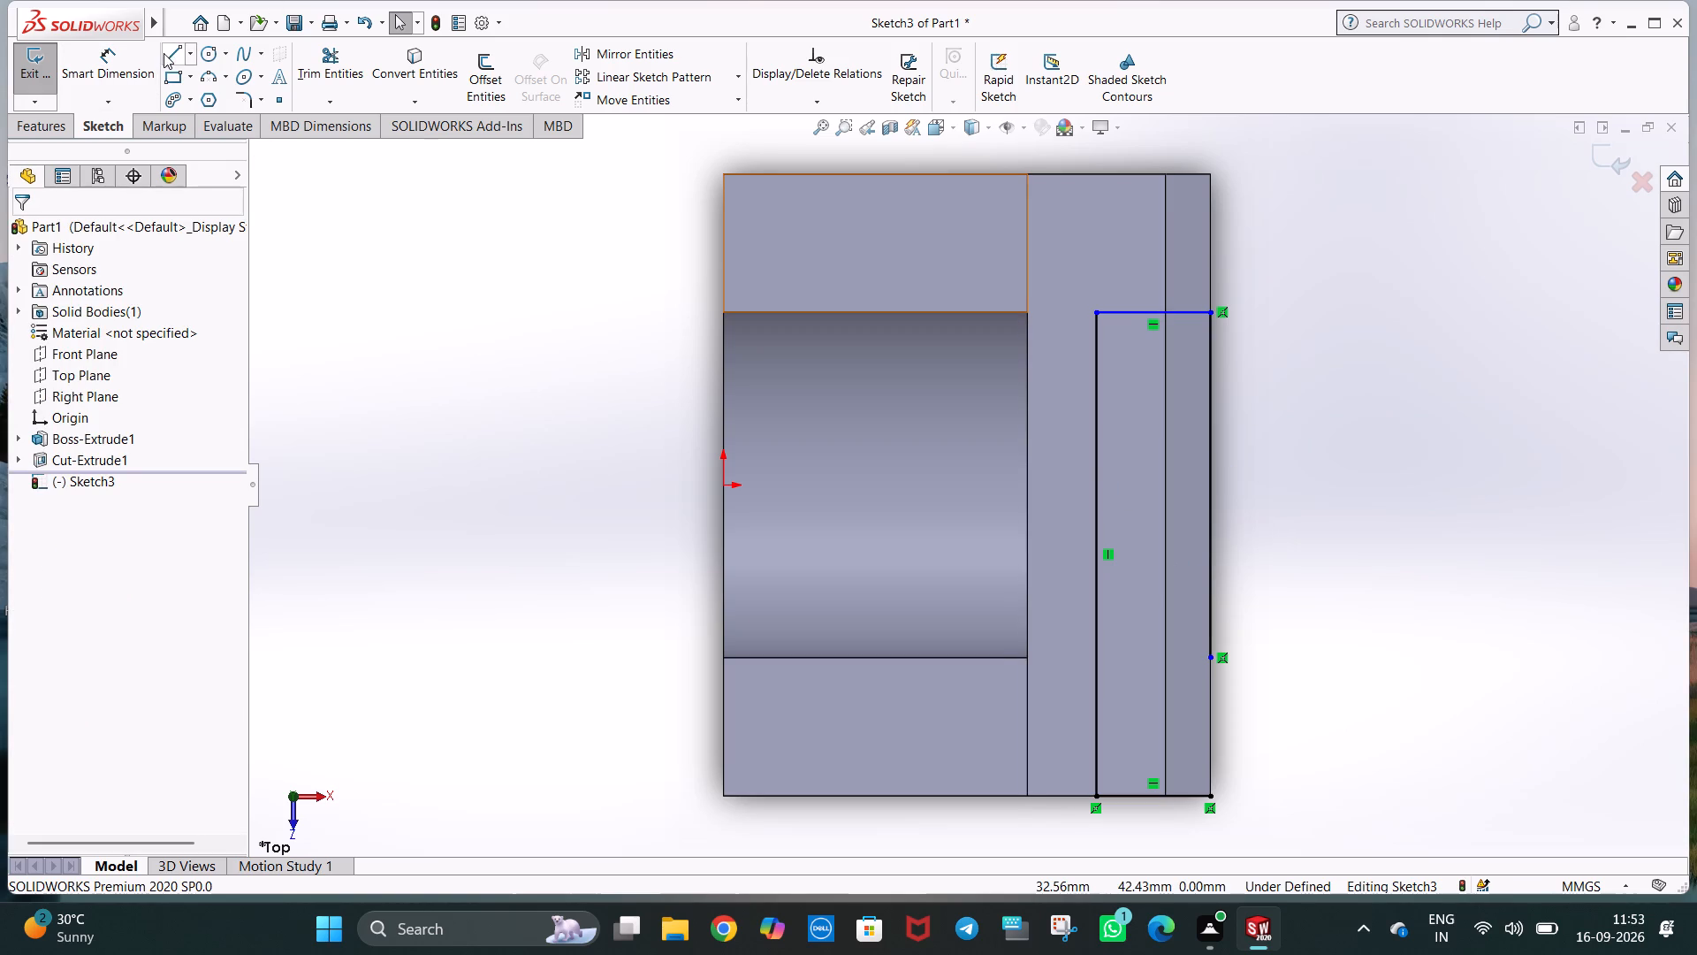
click(1210, 659)
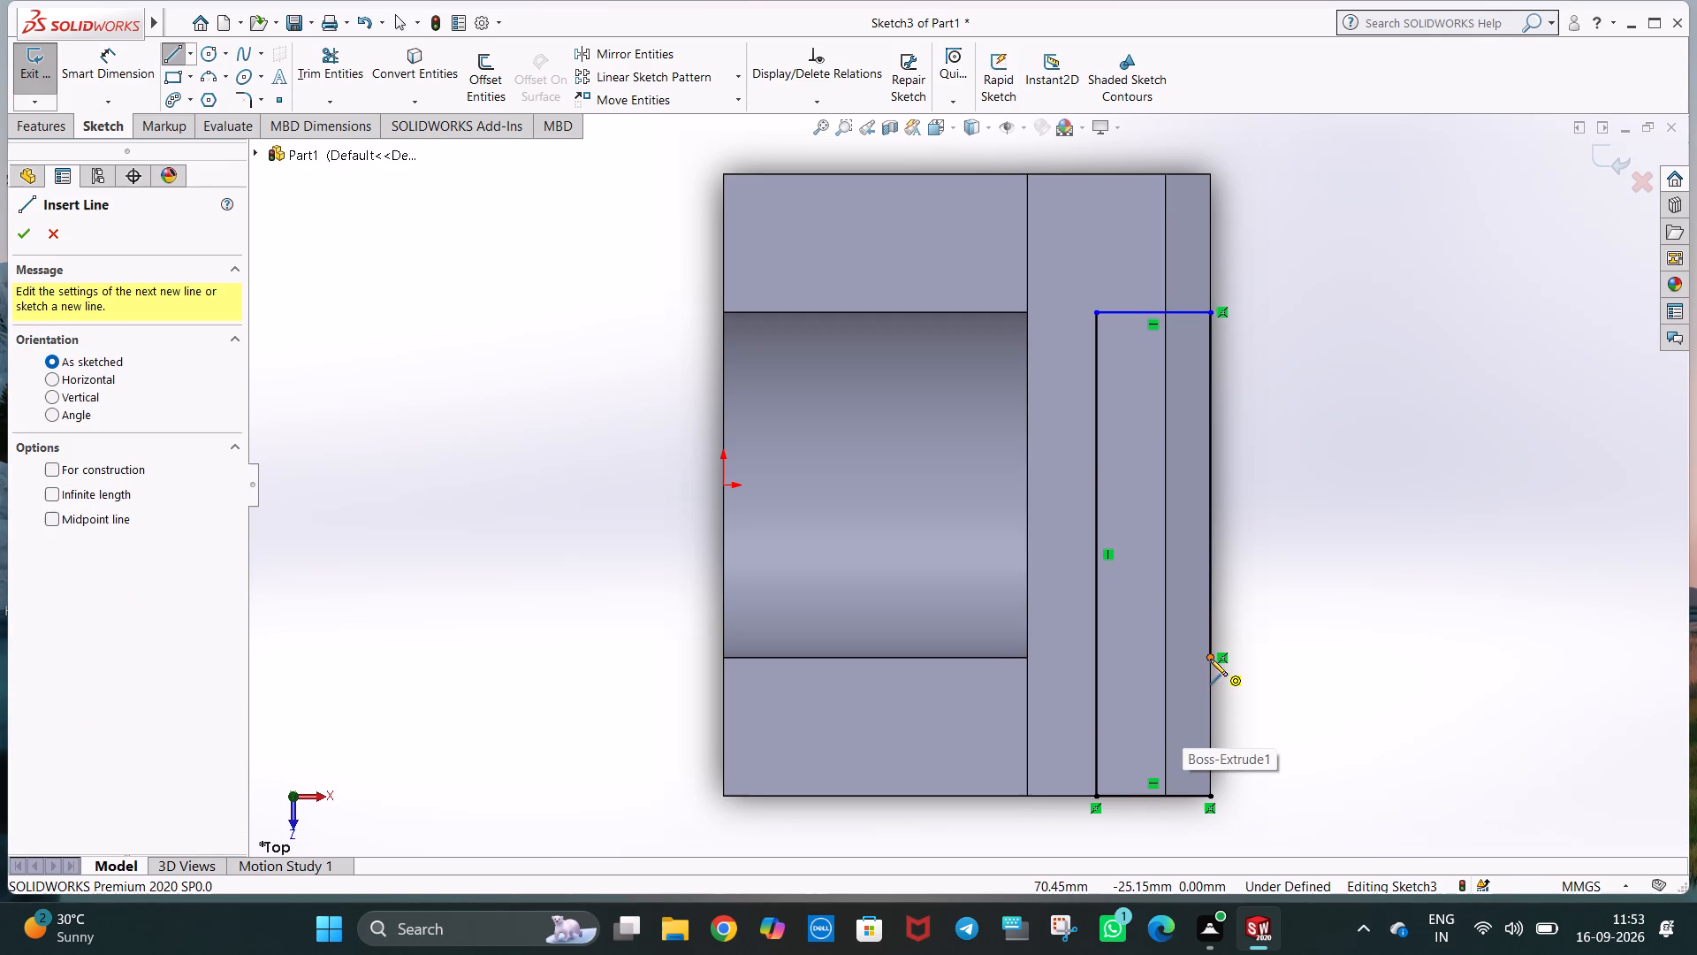
click(1095, 659)
key(Escape)
key(Escape)
click(1265, 605)
Trim the part of the long line that extends beyond the closed rectangle.
click(316, 71)
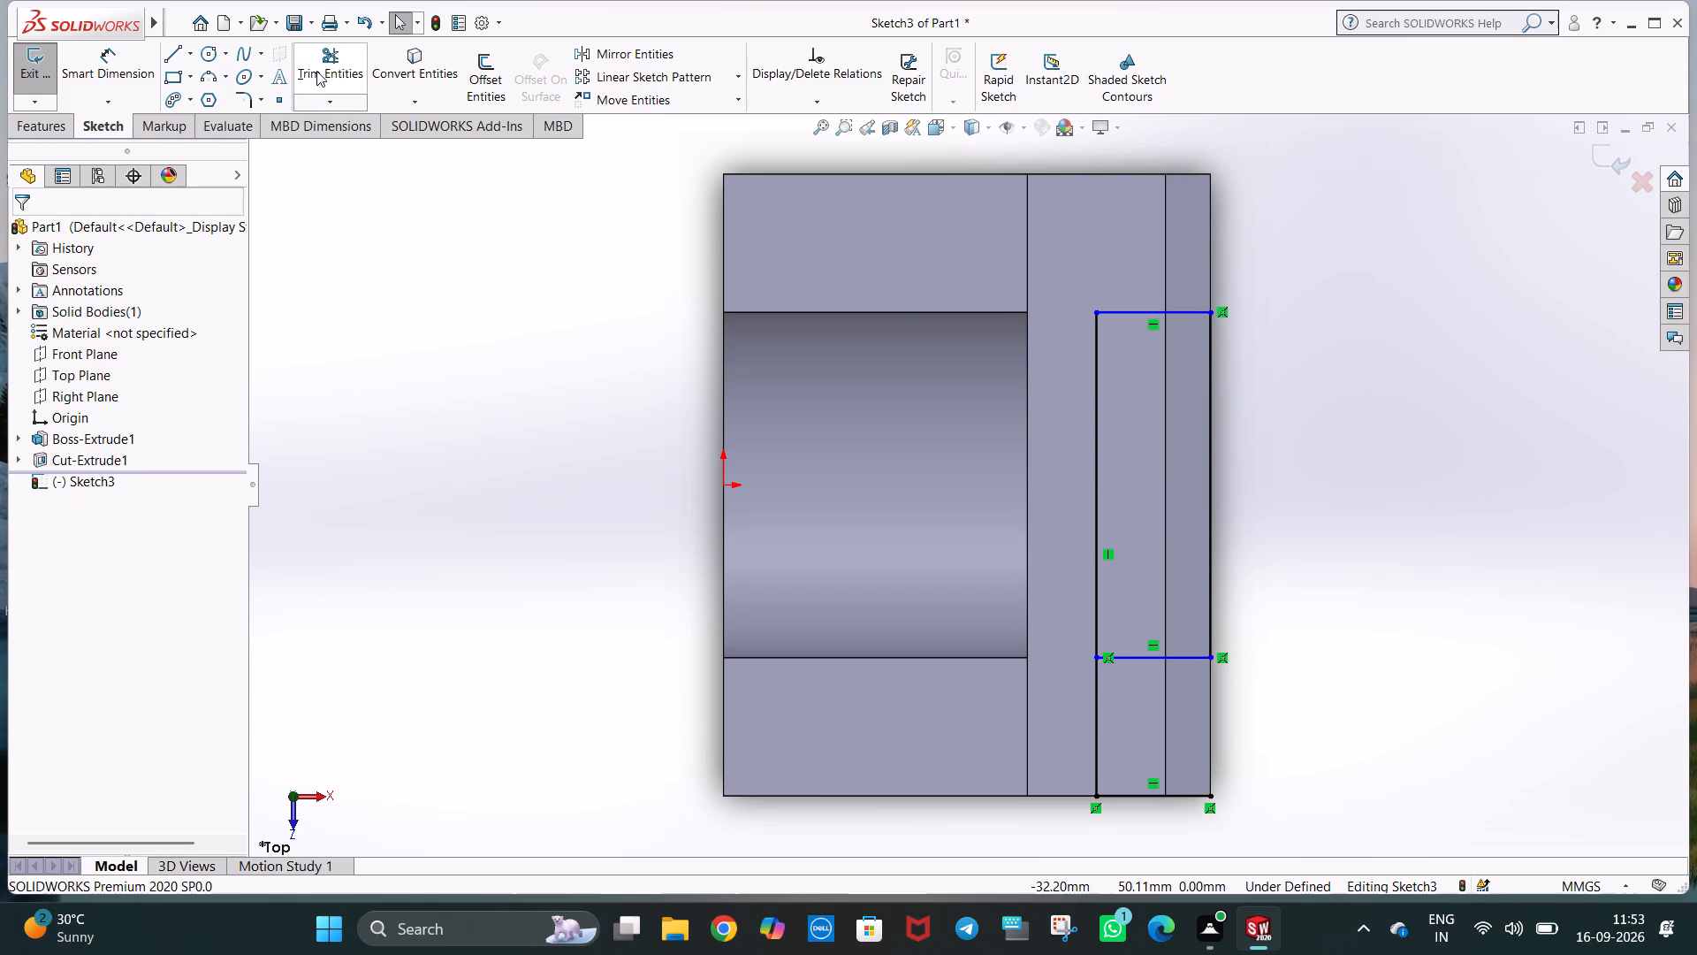
drag(1132, 707, 1065, 710)
middle_drag(1198, 612, 1194, 472)
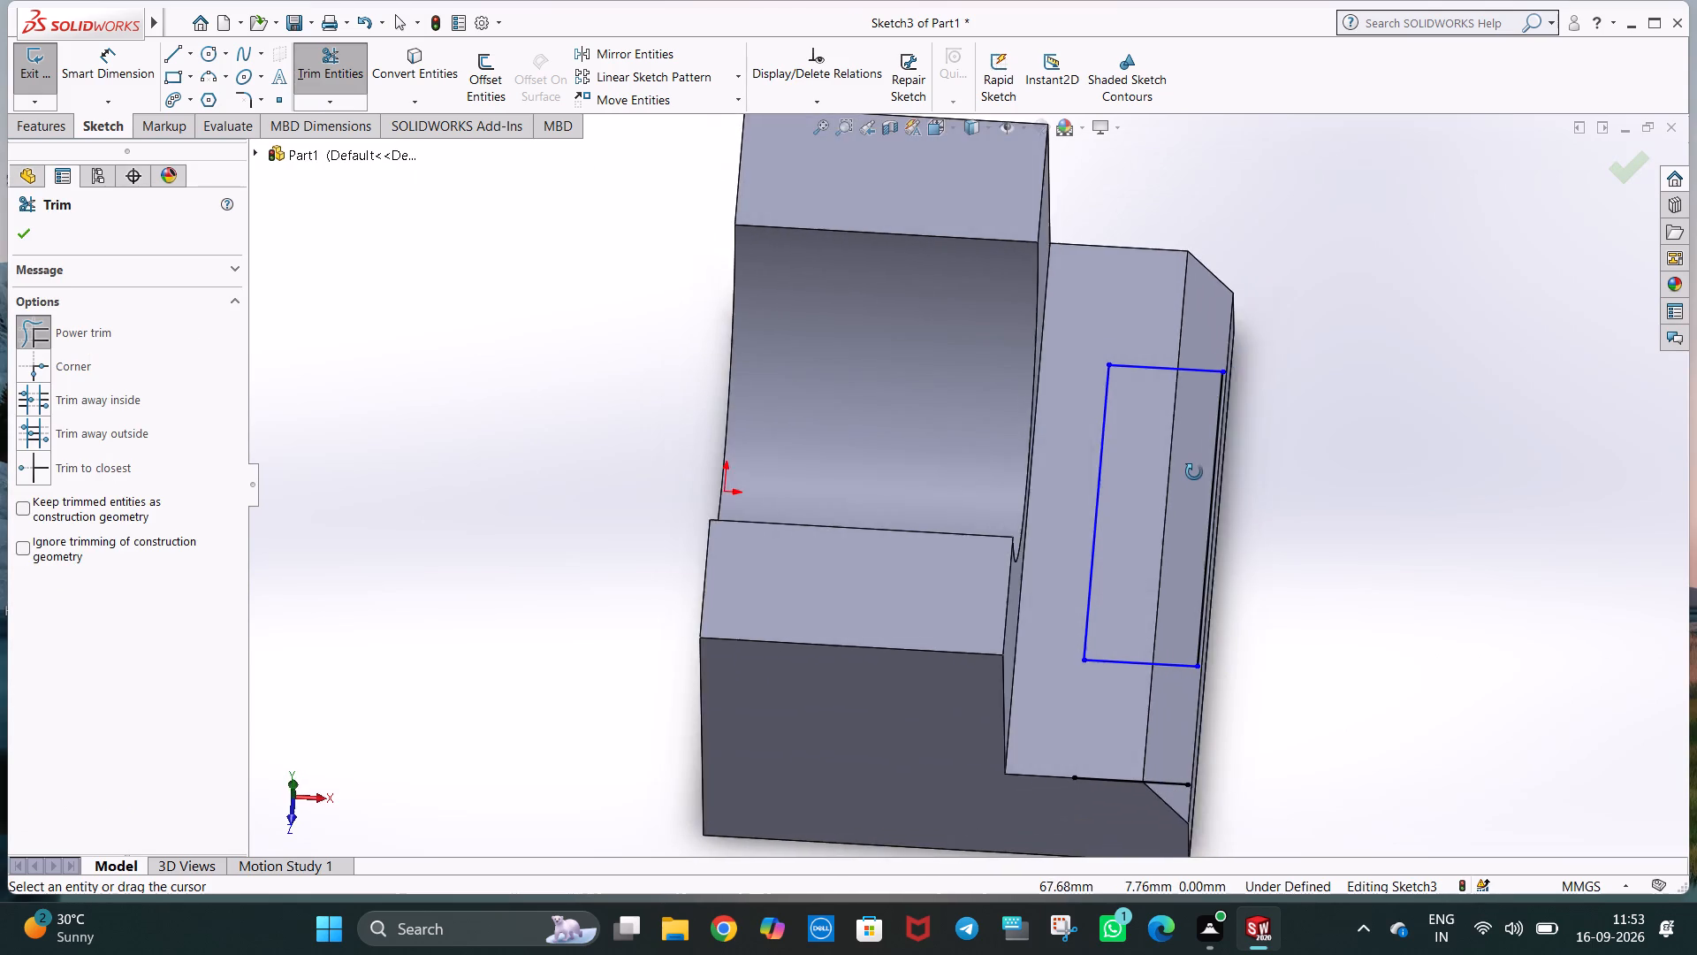
middle_drag(1194, 472, 1218, 480)
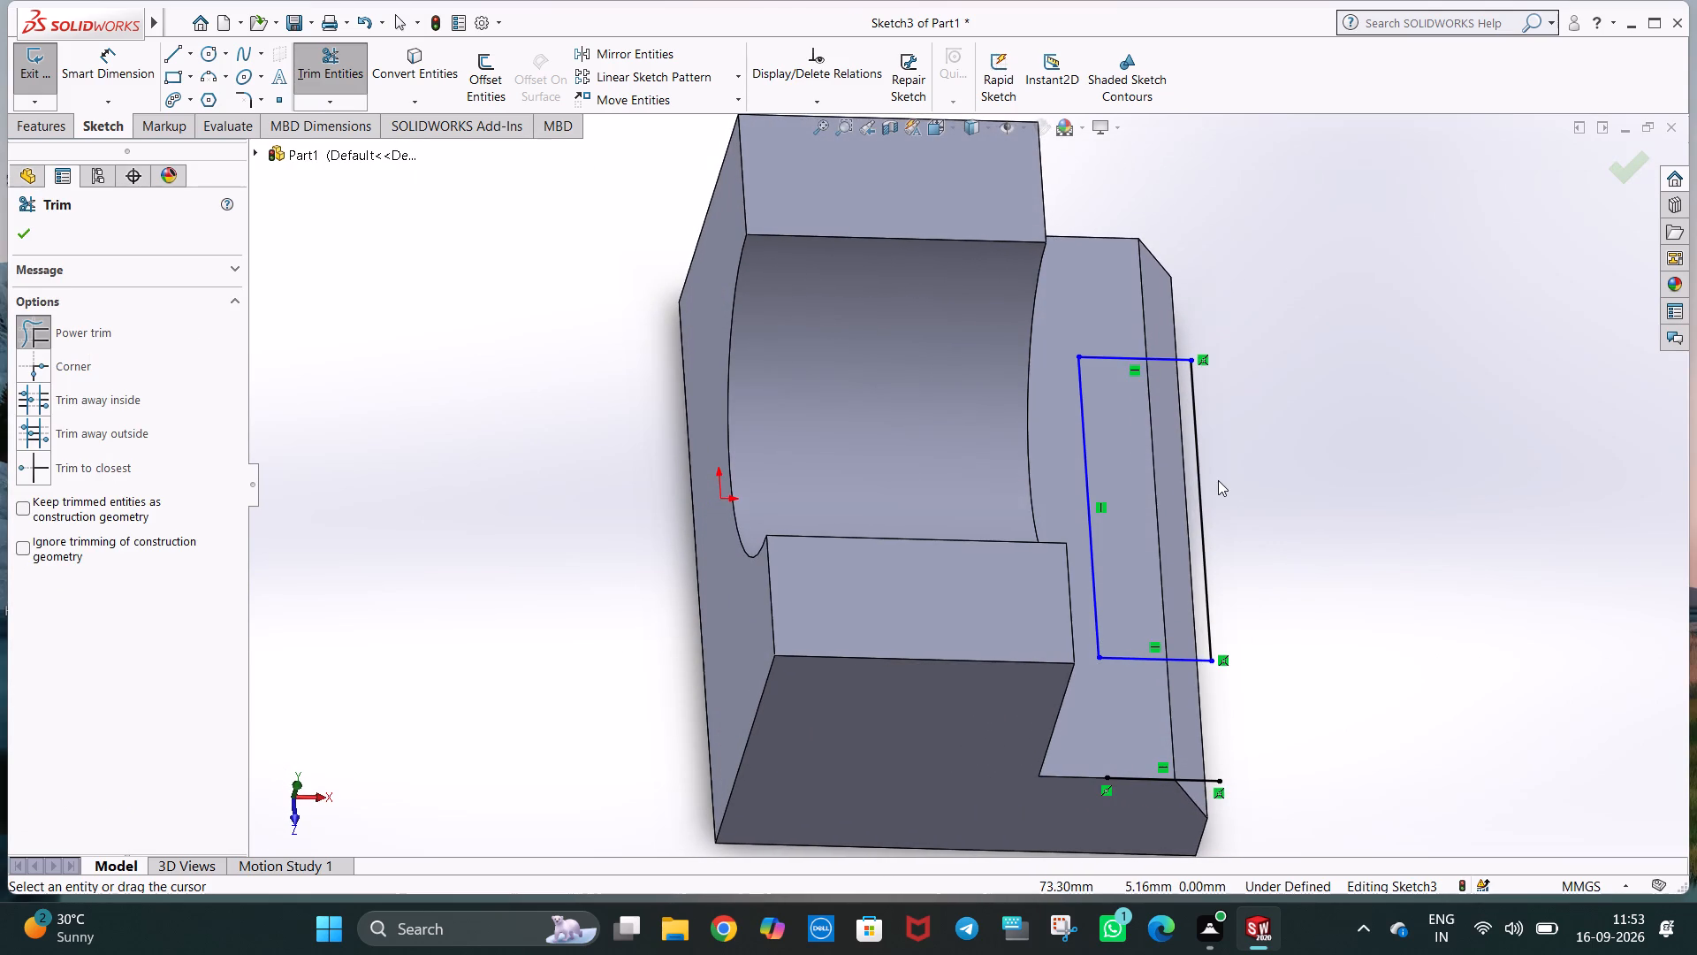
scroll(1332, 737, up, 1)
scroll(1275, 724, down, 1)
key(Escape)
click(1275, 646)
key(Escape)
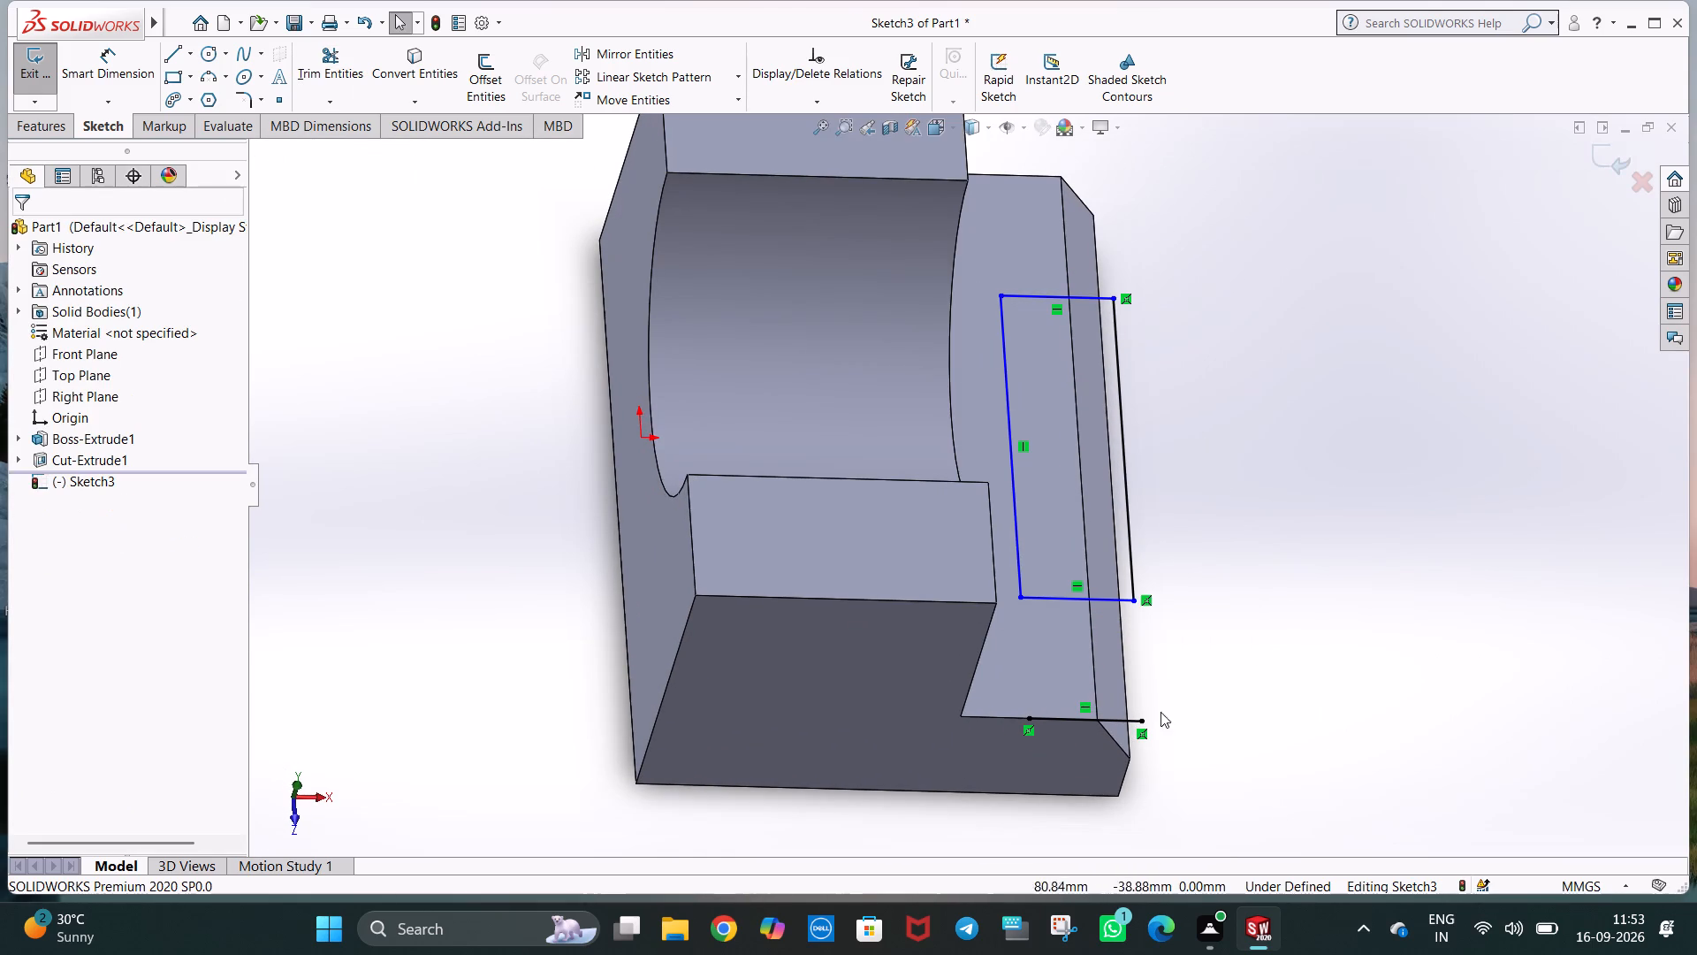
Delete the leftover short line on the part's side edge.
click(1122, 720)
key(Delete)
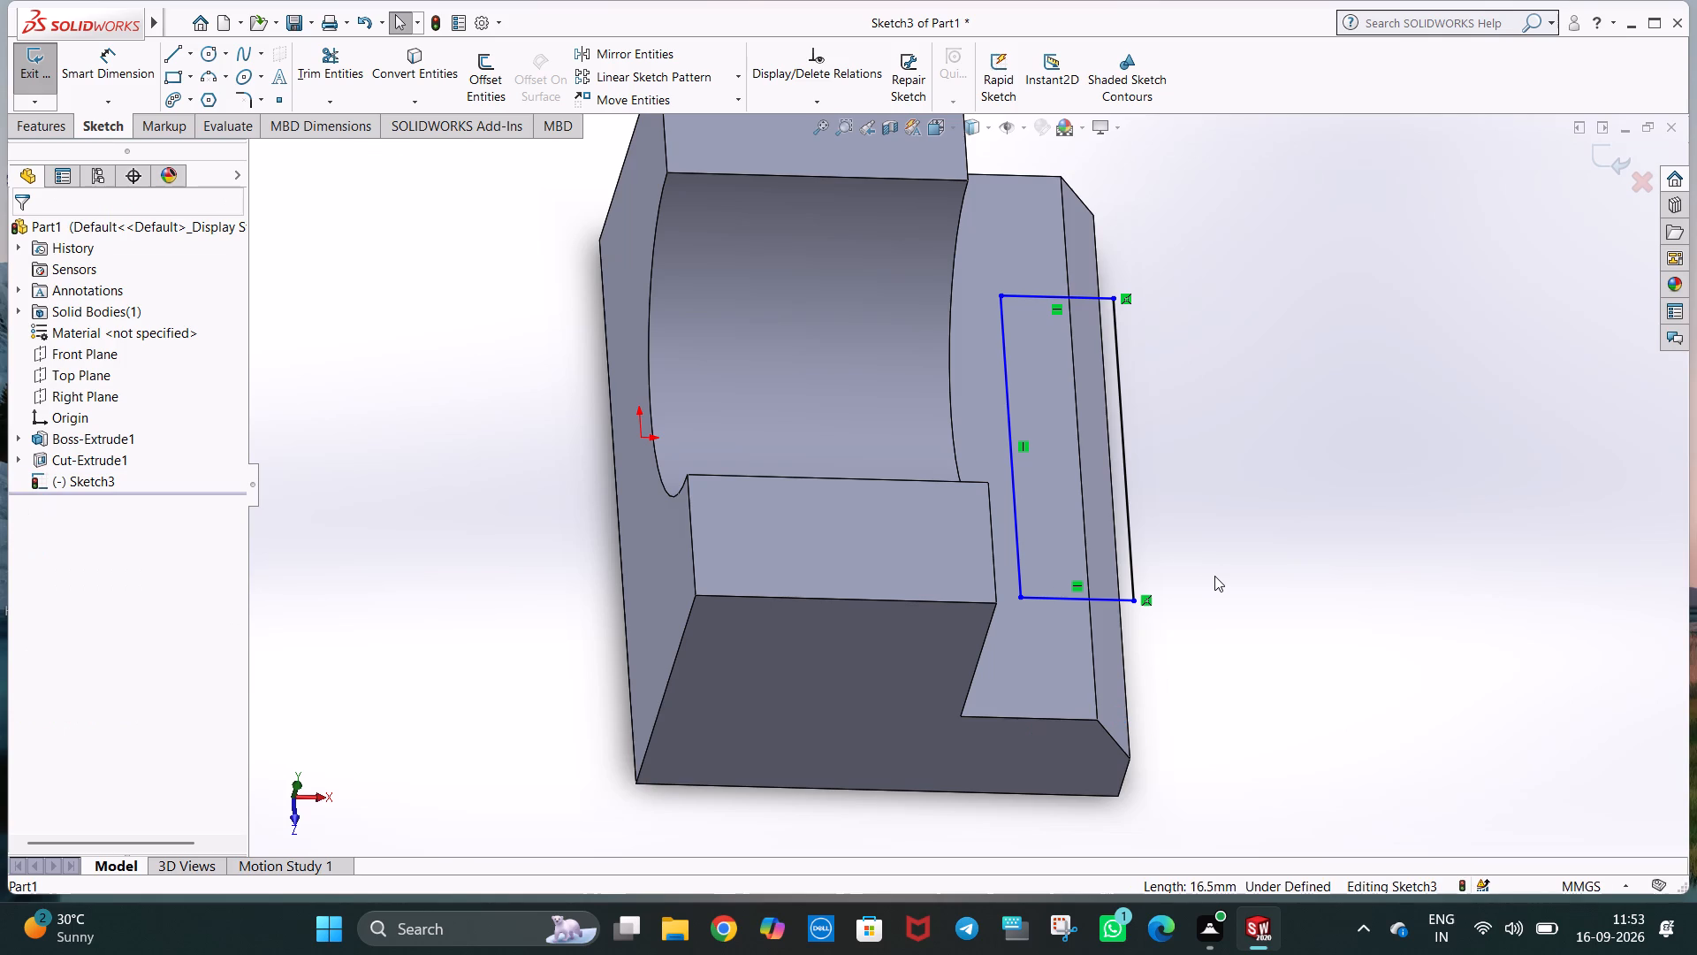
Dimension the rectangle's short side at 16.5 mm with Smart Dimension, viewing the sketch face straight on.
key(ctrl+8)
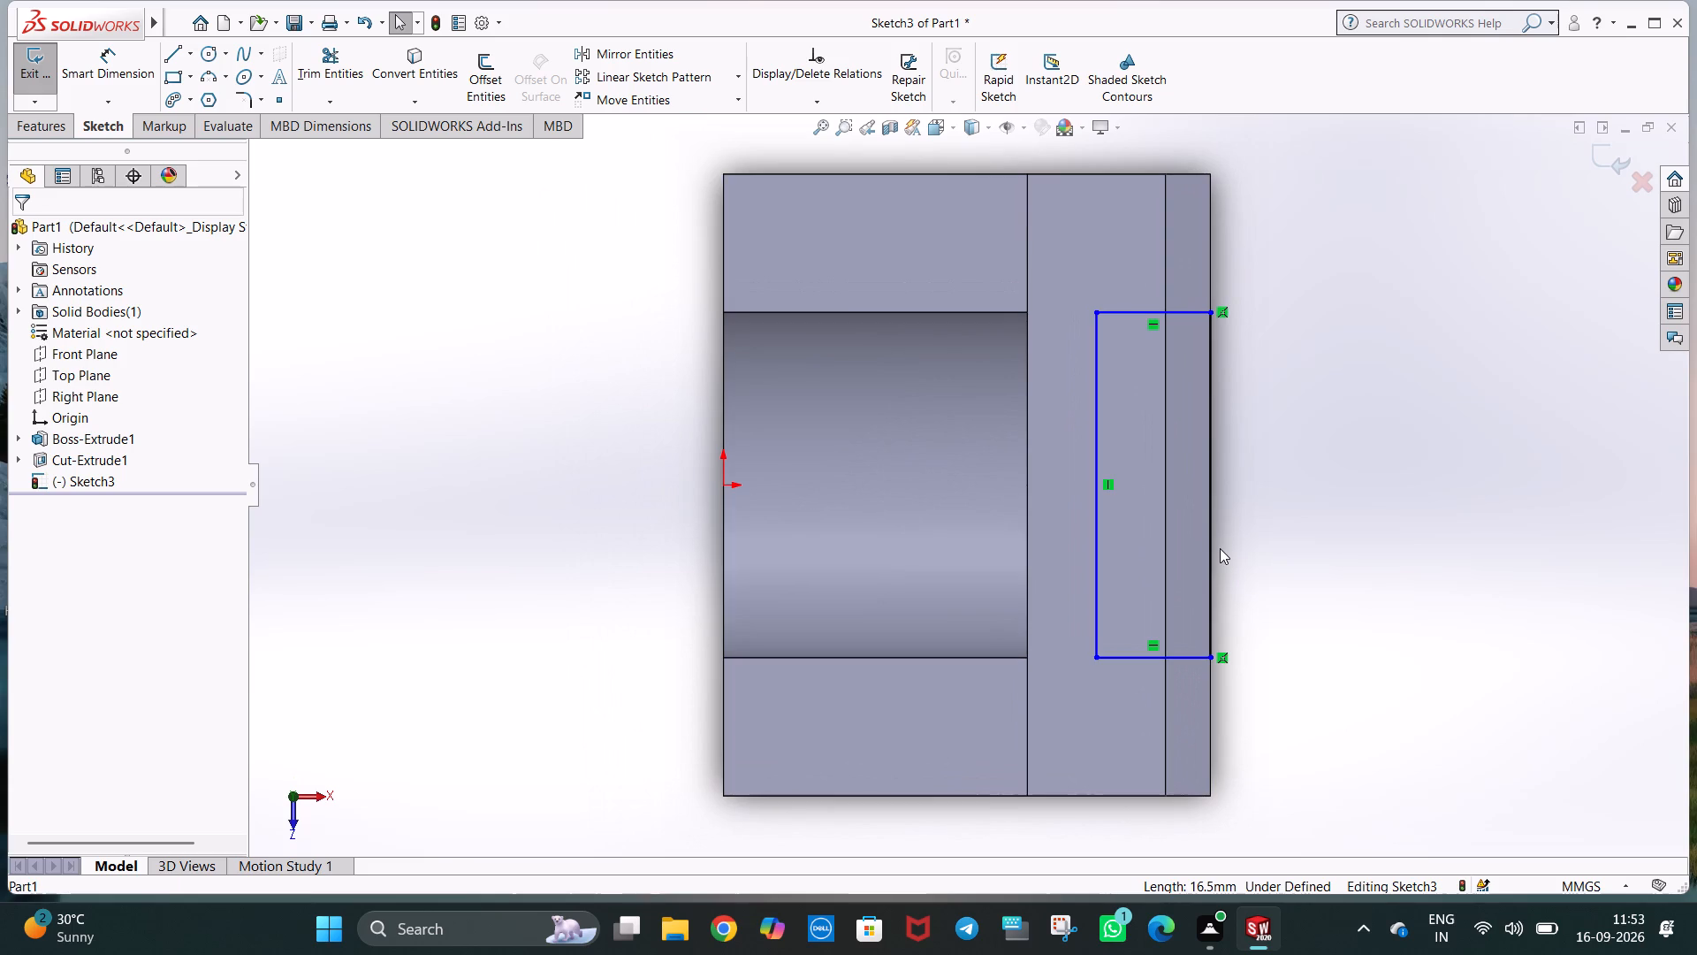
click(110, 69)
click(1148, 315)
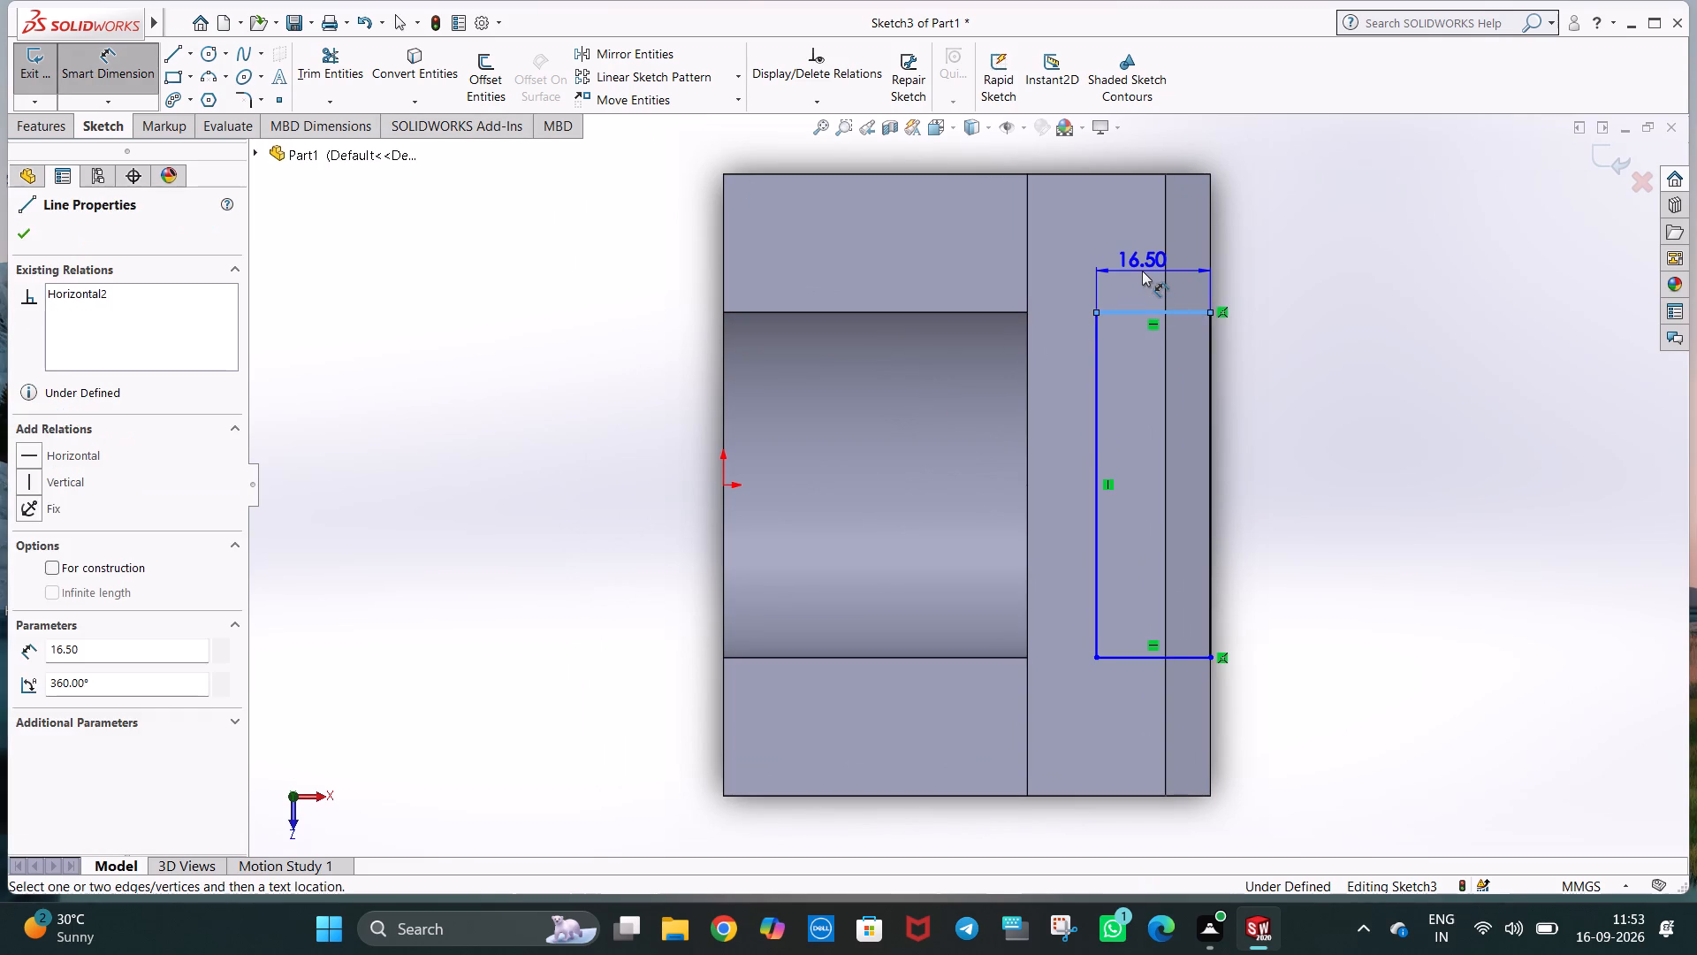
click(1142, 271)
click(1069, 246)
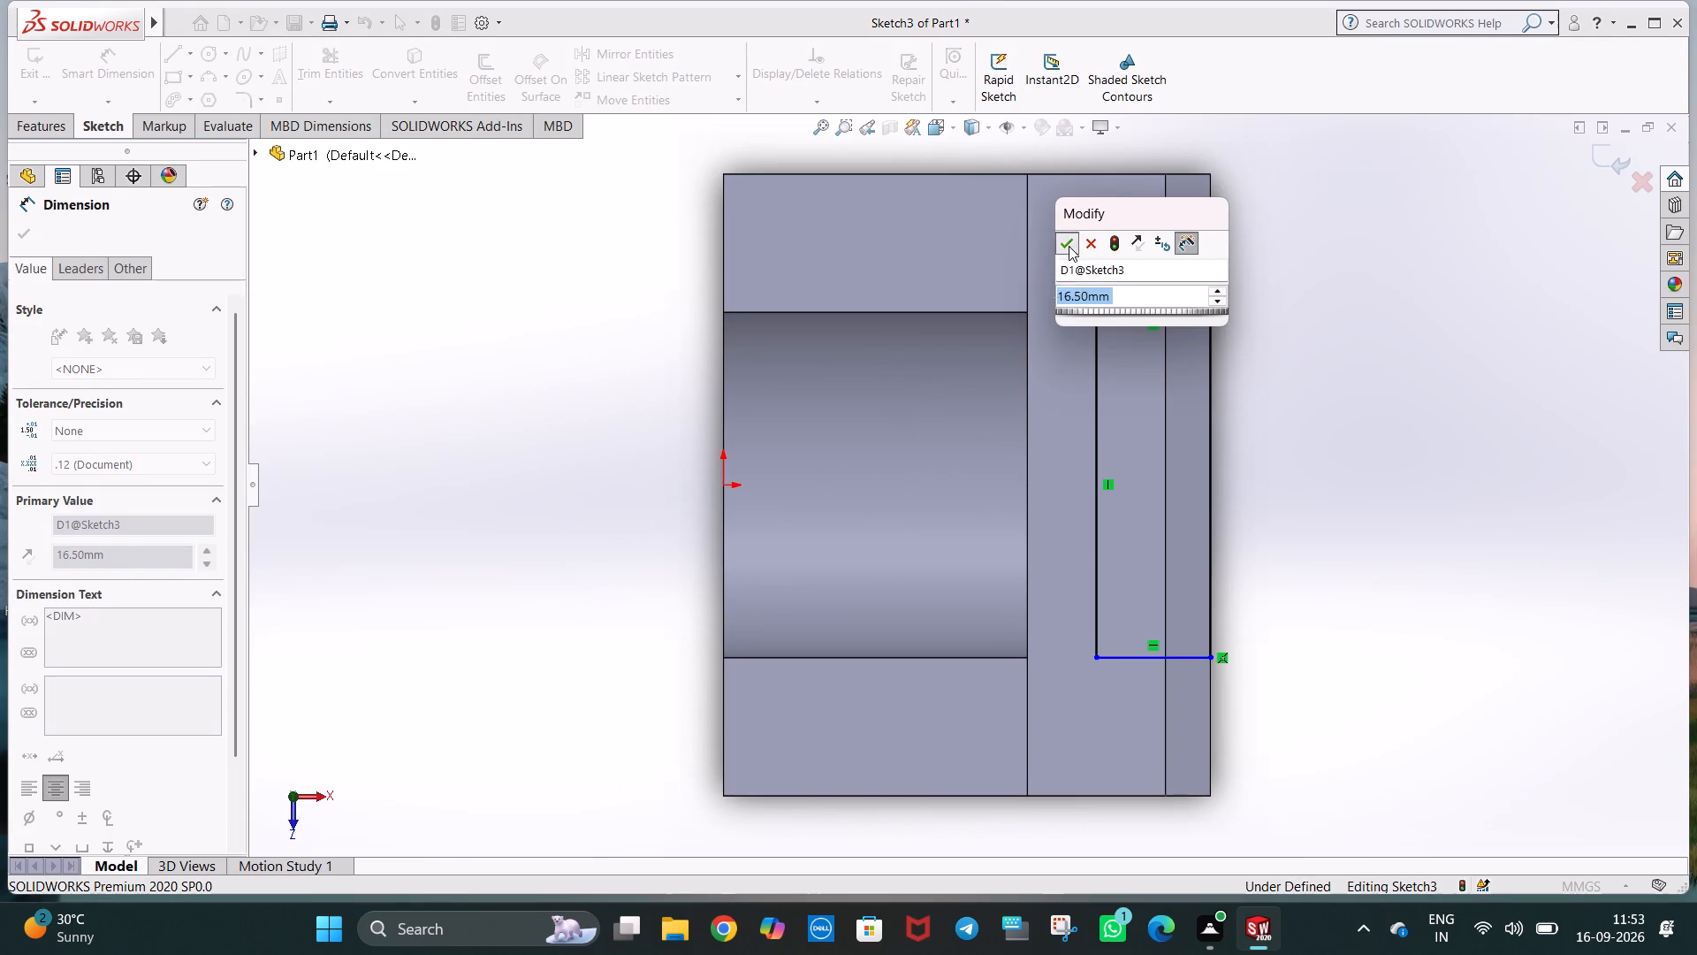
click(1361, 342)
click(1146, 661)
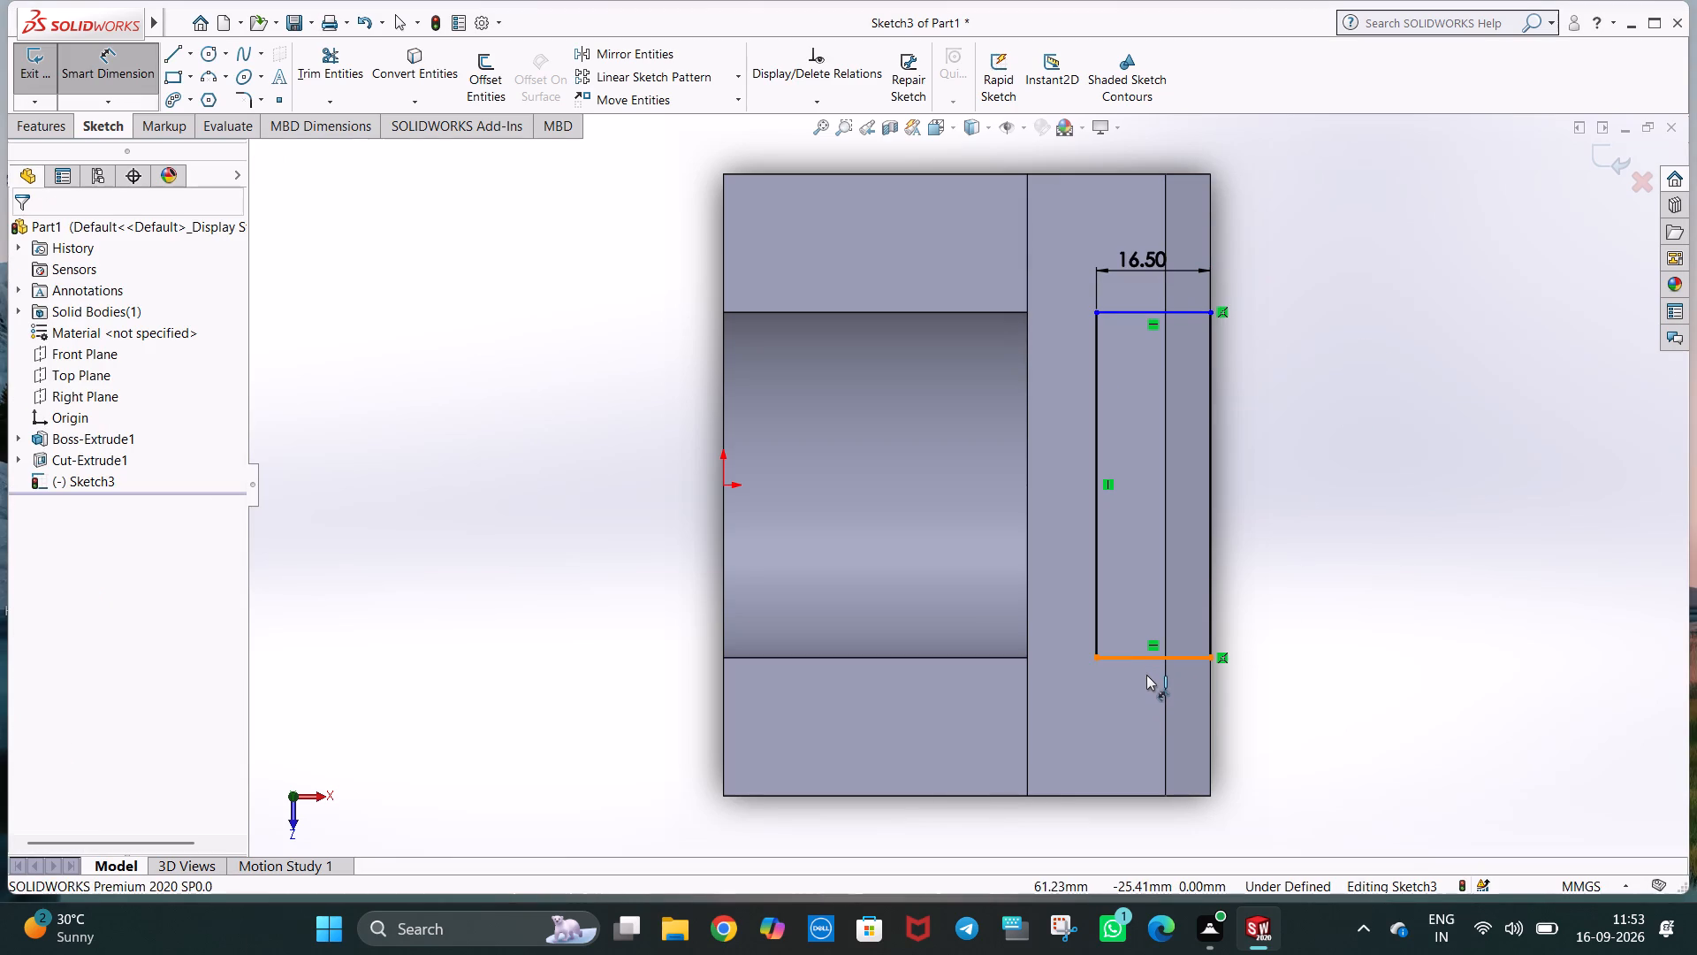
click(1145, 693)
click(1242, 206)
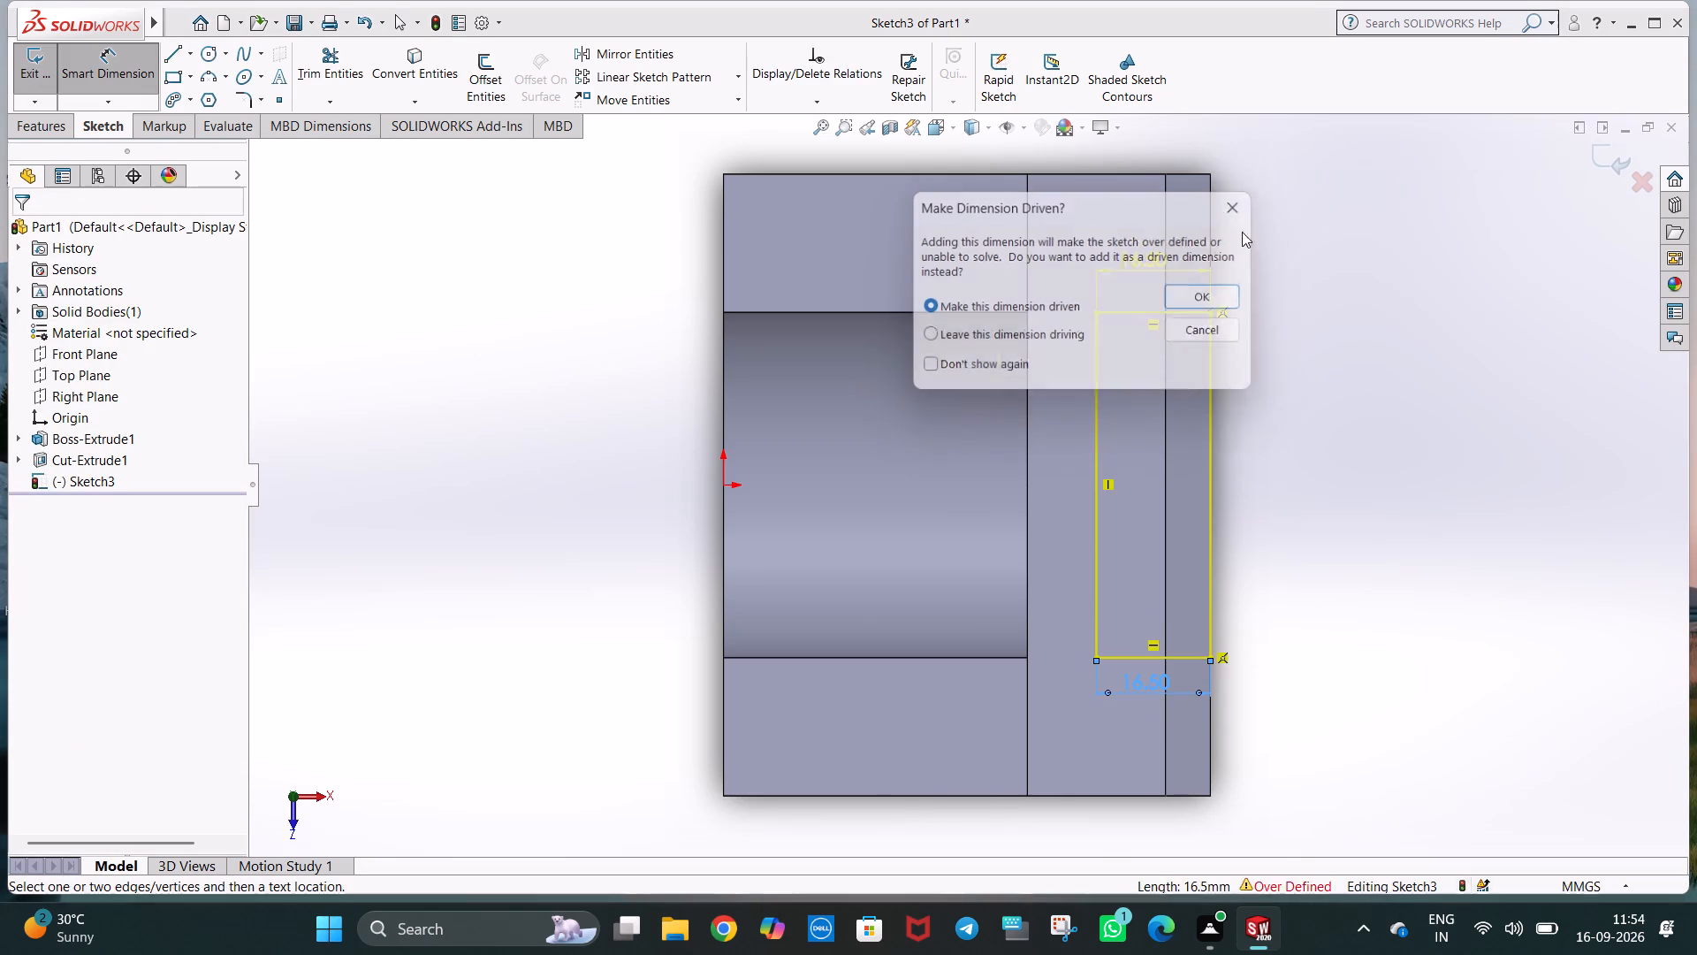
Dimension the rectangle's long inner side at 50 mm.
click(1100, 456)
click(1071, 462)
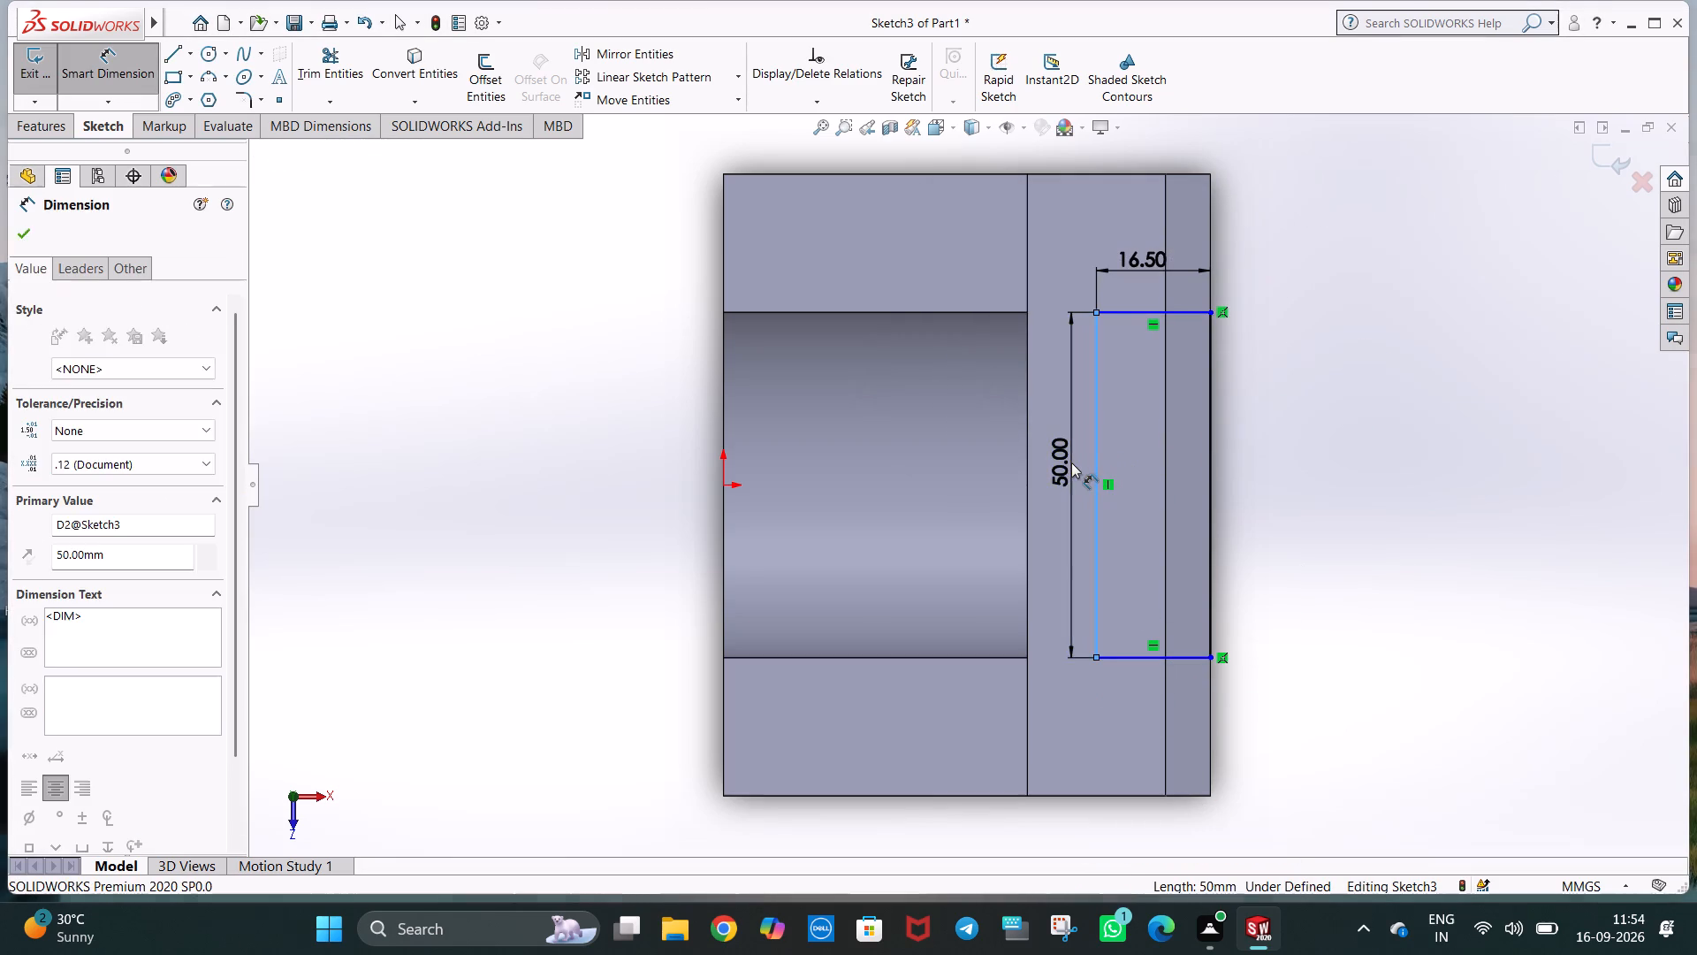
click(1001, 432)
click(1398, 393)
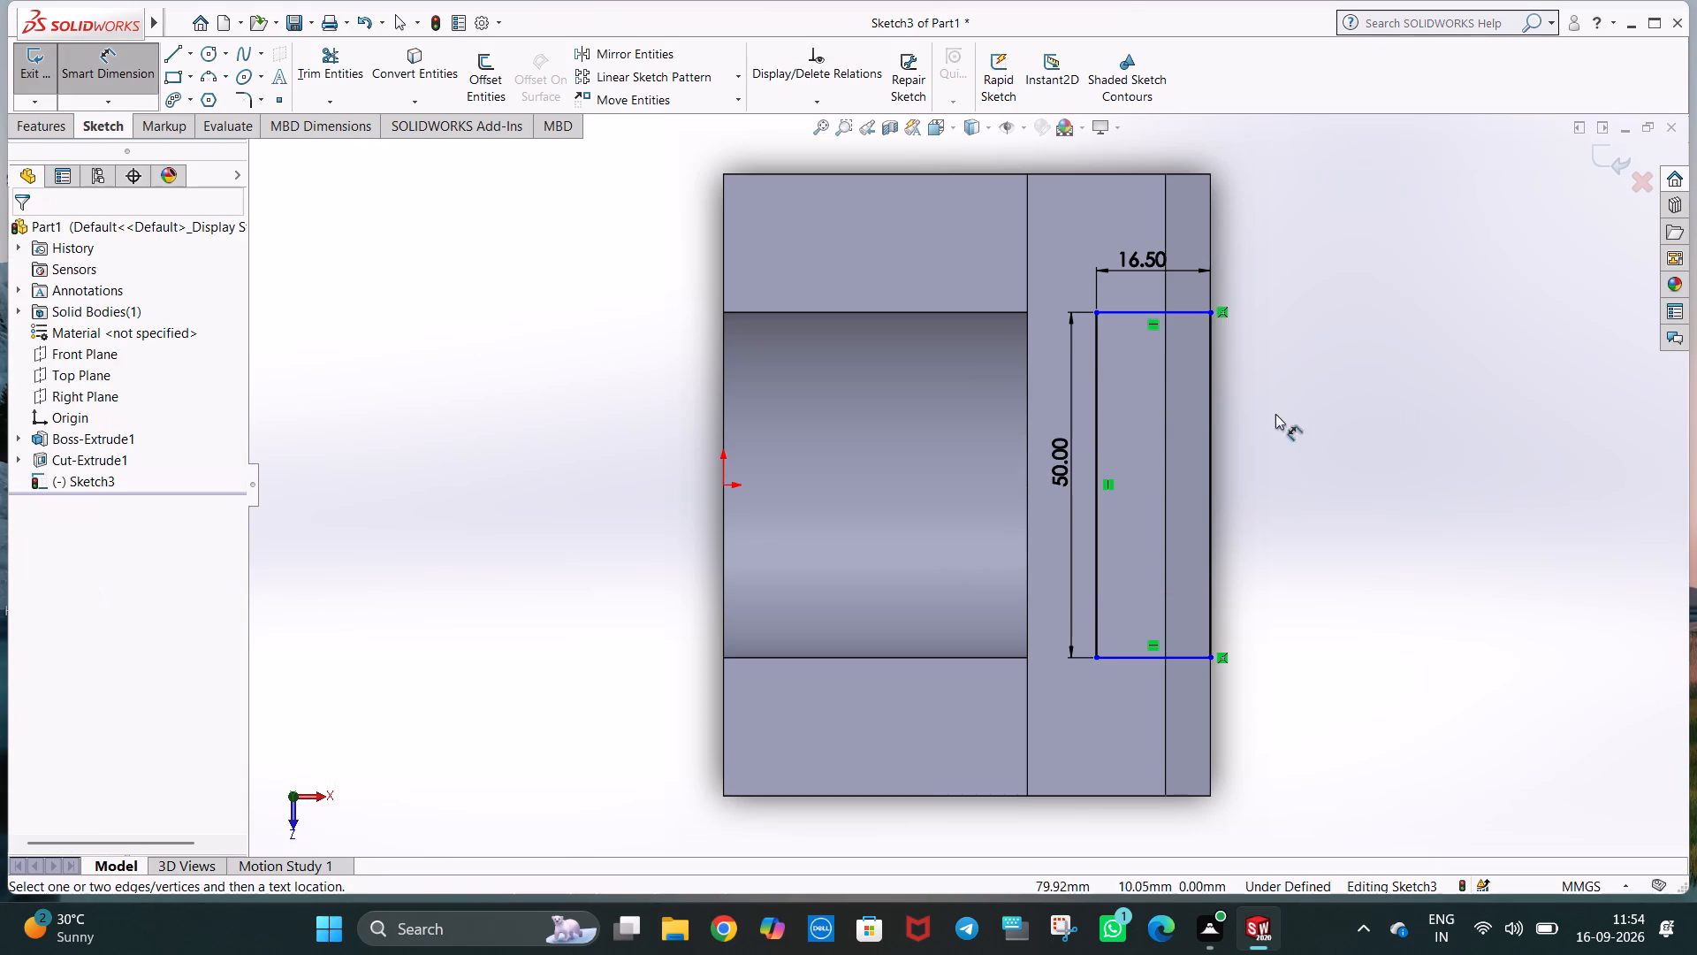
Dimension the distance from the origin to the rectangle's far short side at 25 mm.
click(723, 484)
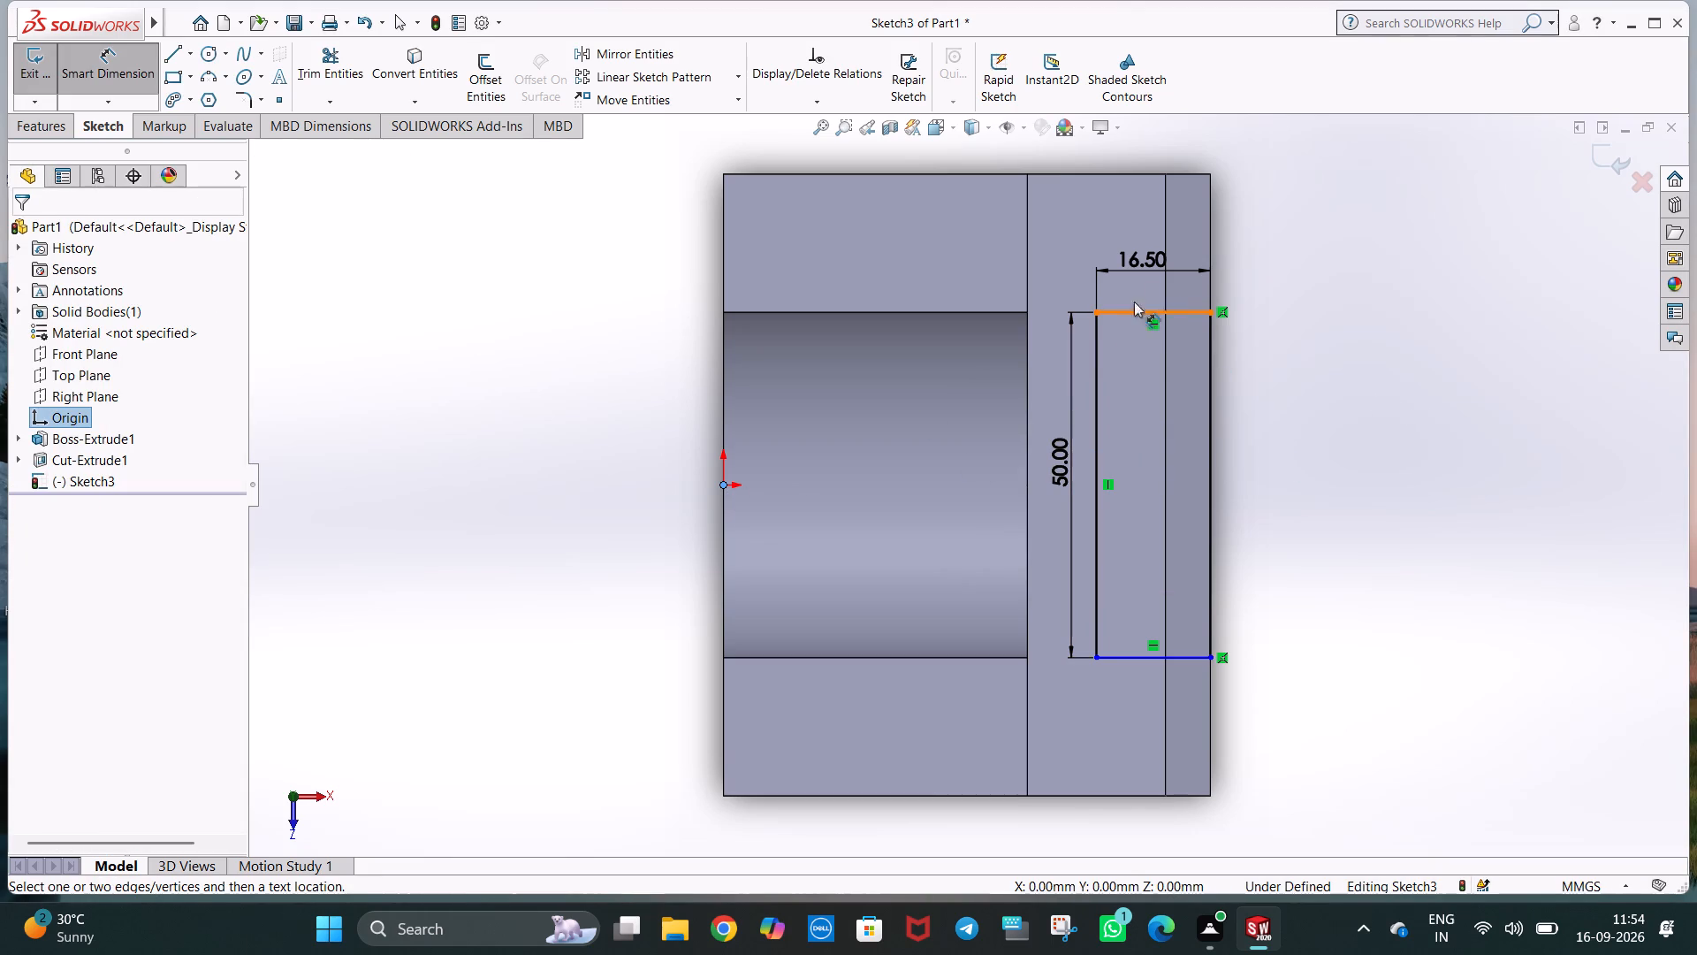
click(1156, 313)
click(841, 383)
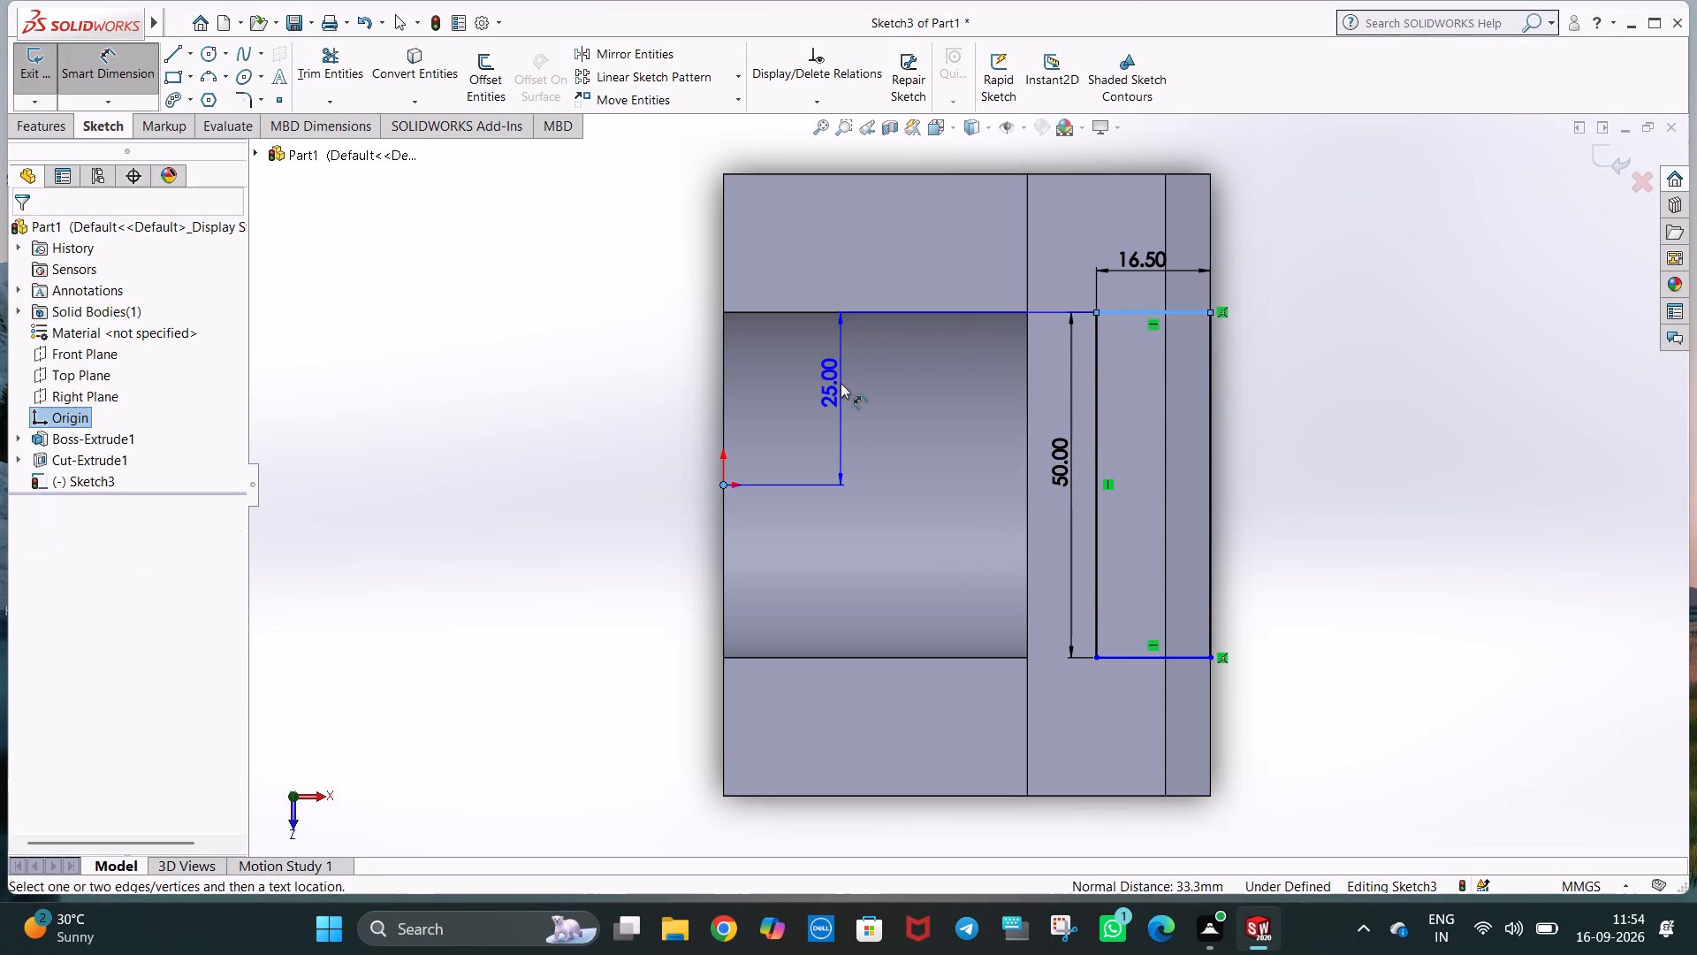
click(769, 353)
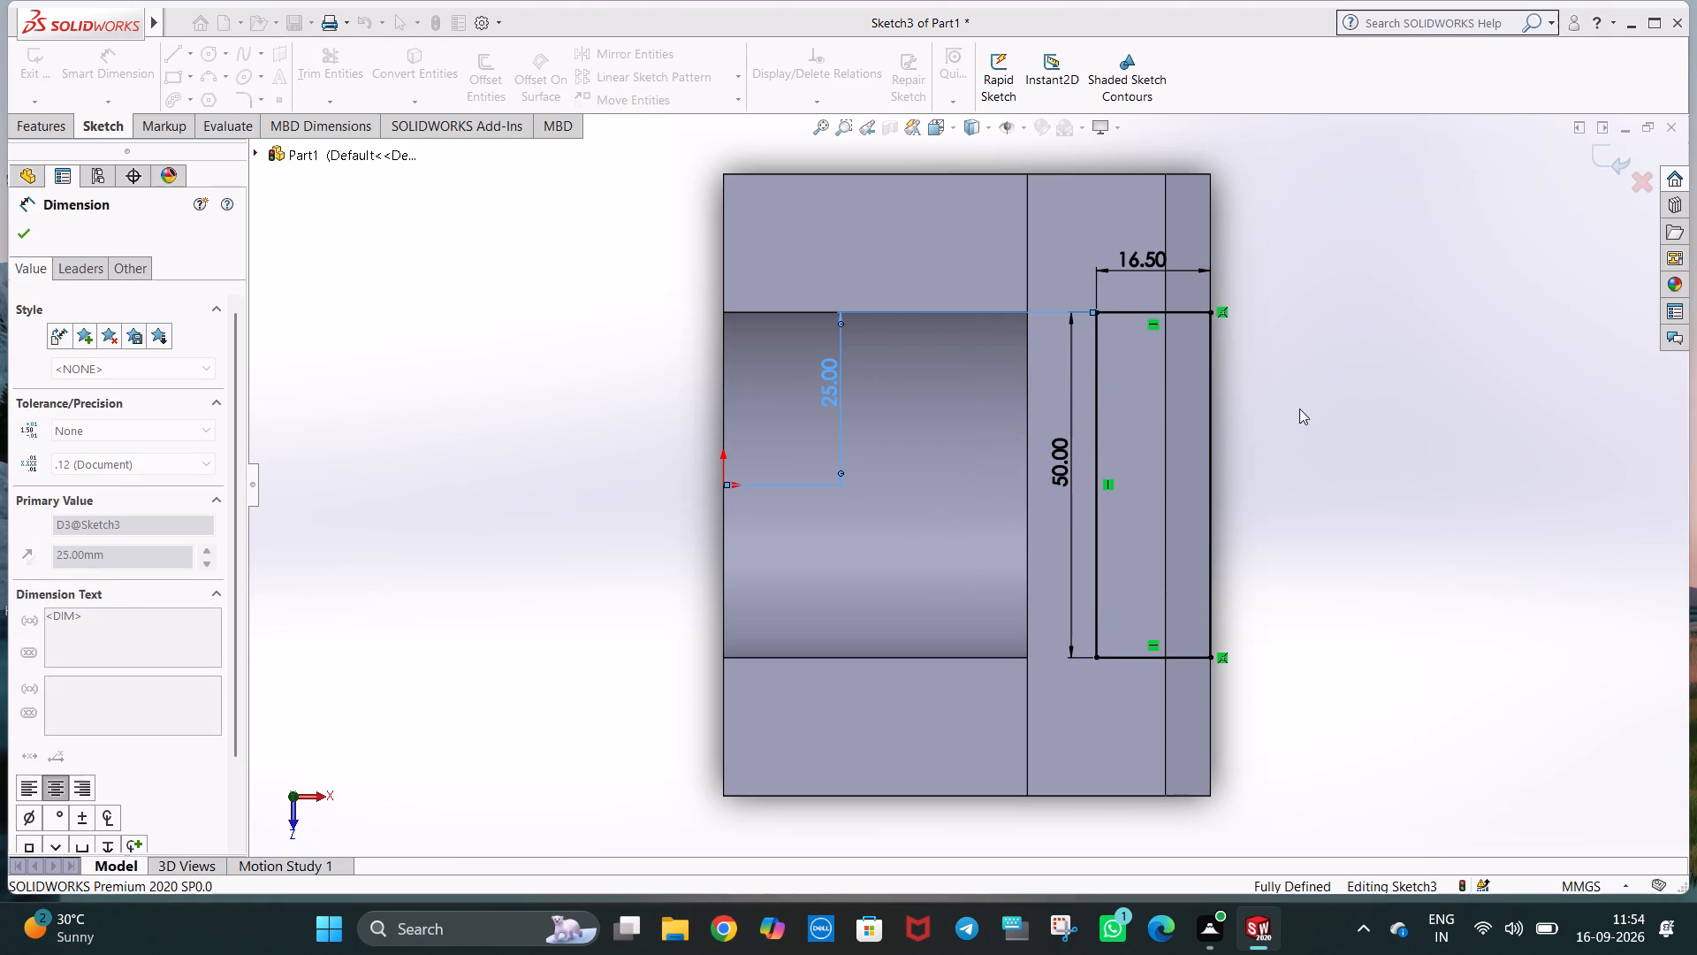
click(1313, 409)
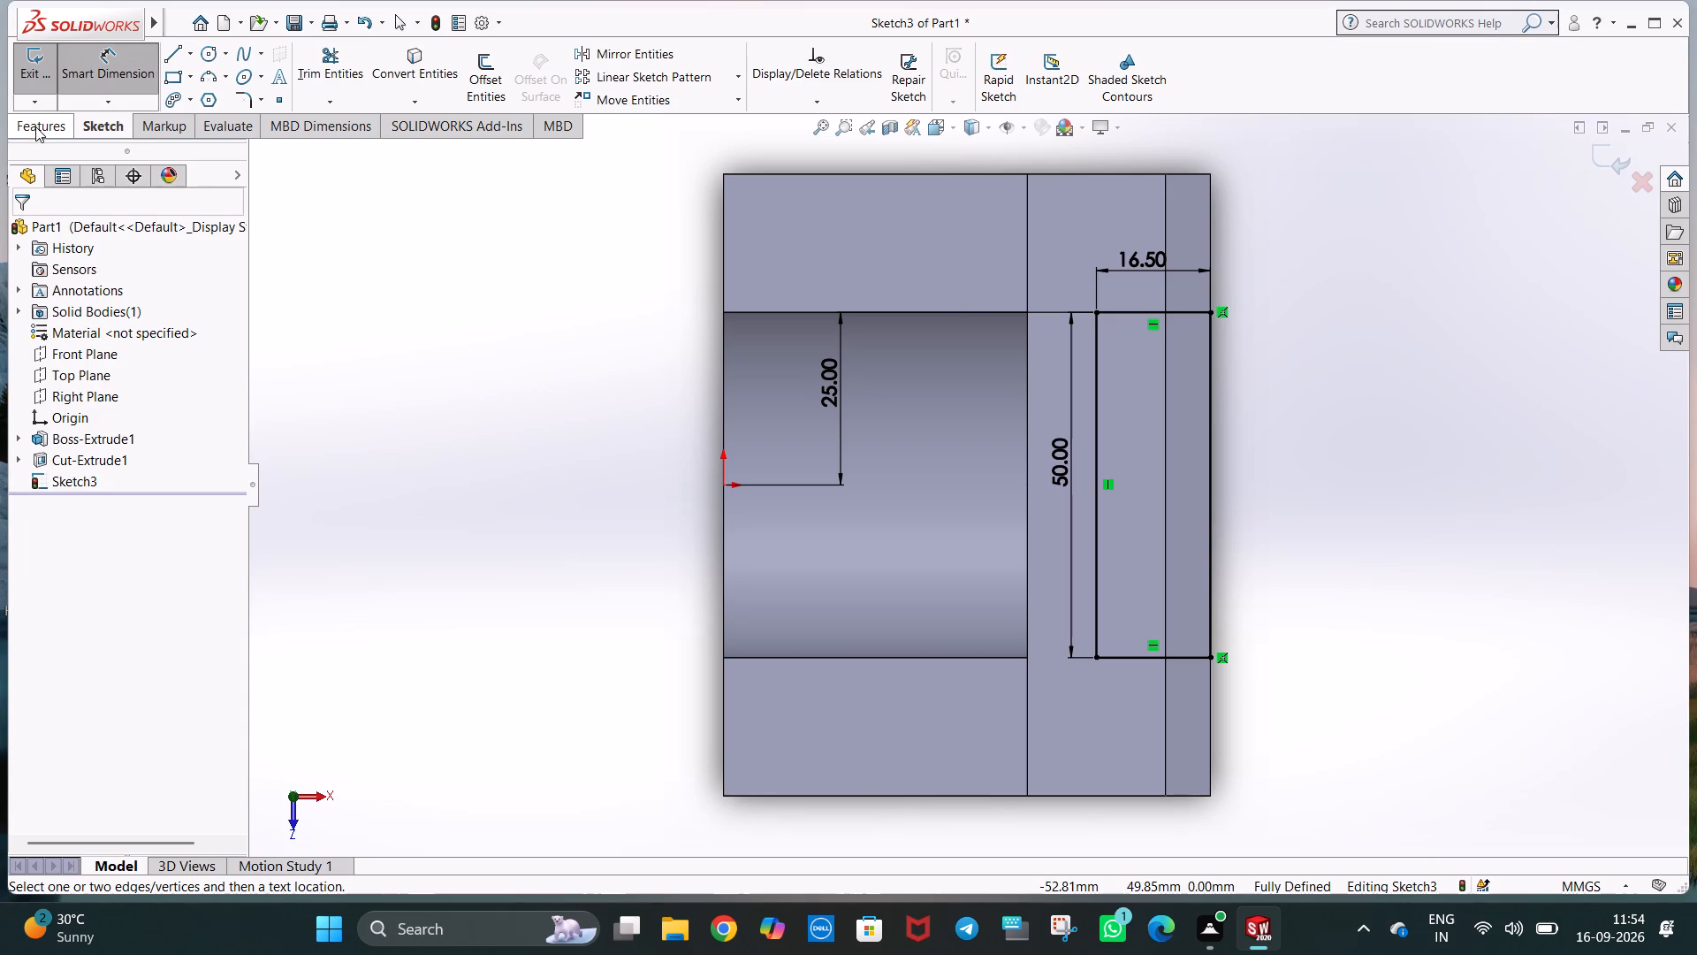
Cut-extrude the rectangle into the lower step with a blind depth of 11 mm.
click(35, 126)
click(293, 95)
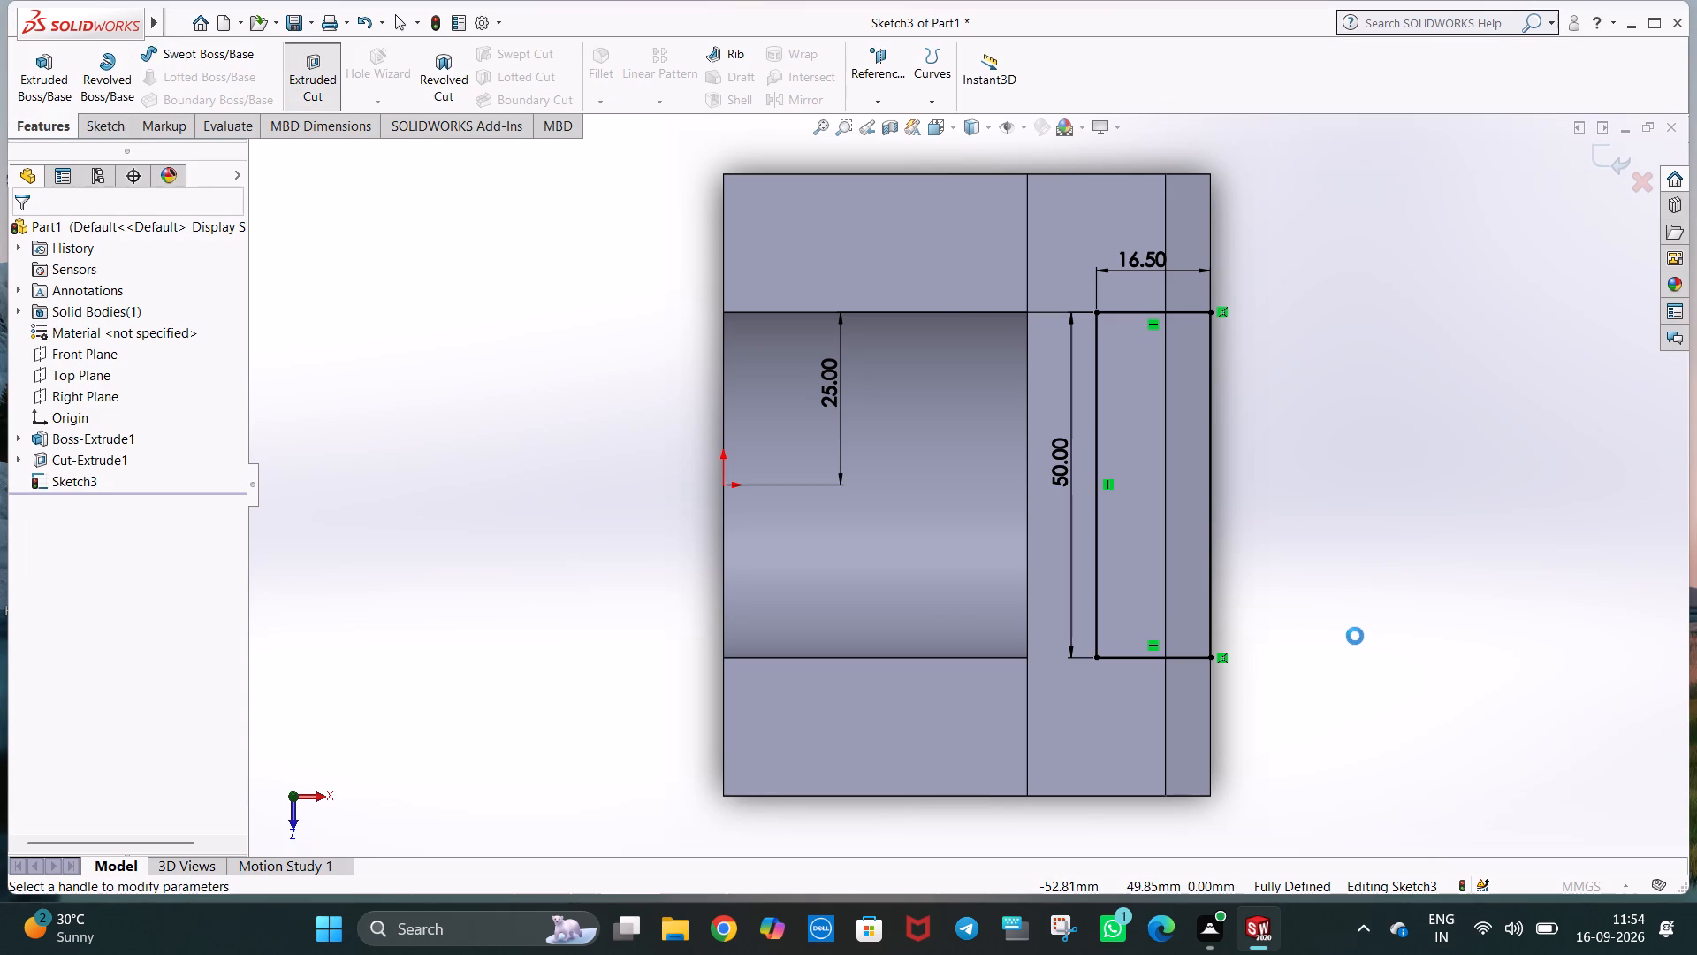
middle_drag(1299, 710, 1216, 536)
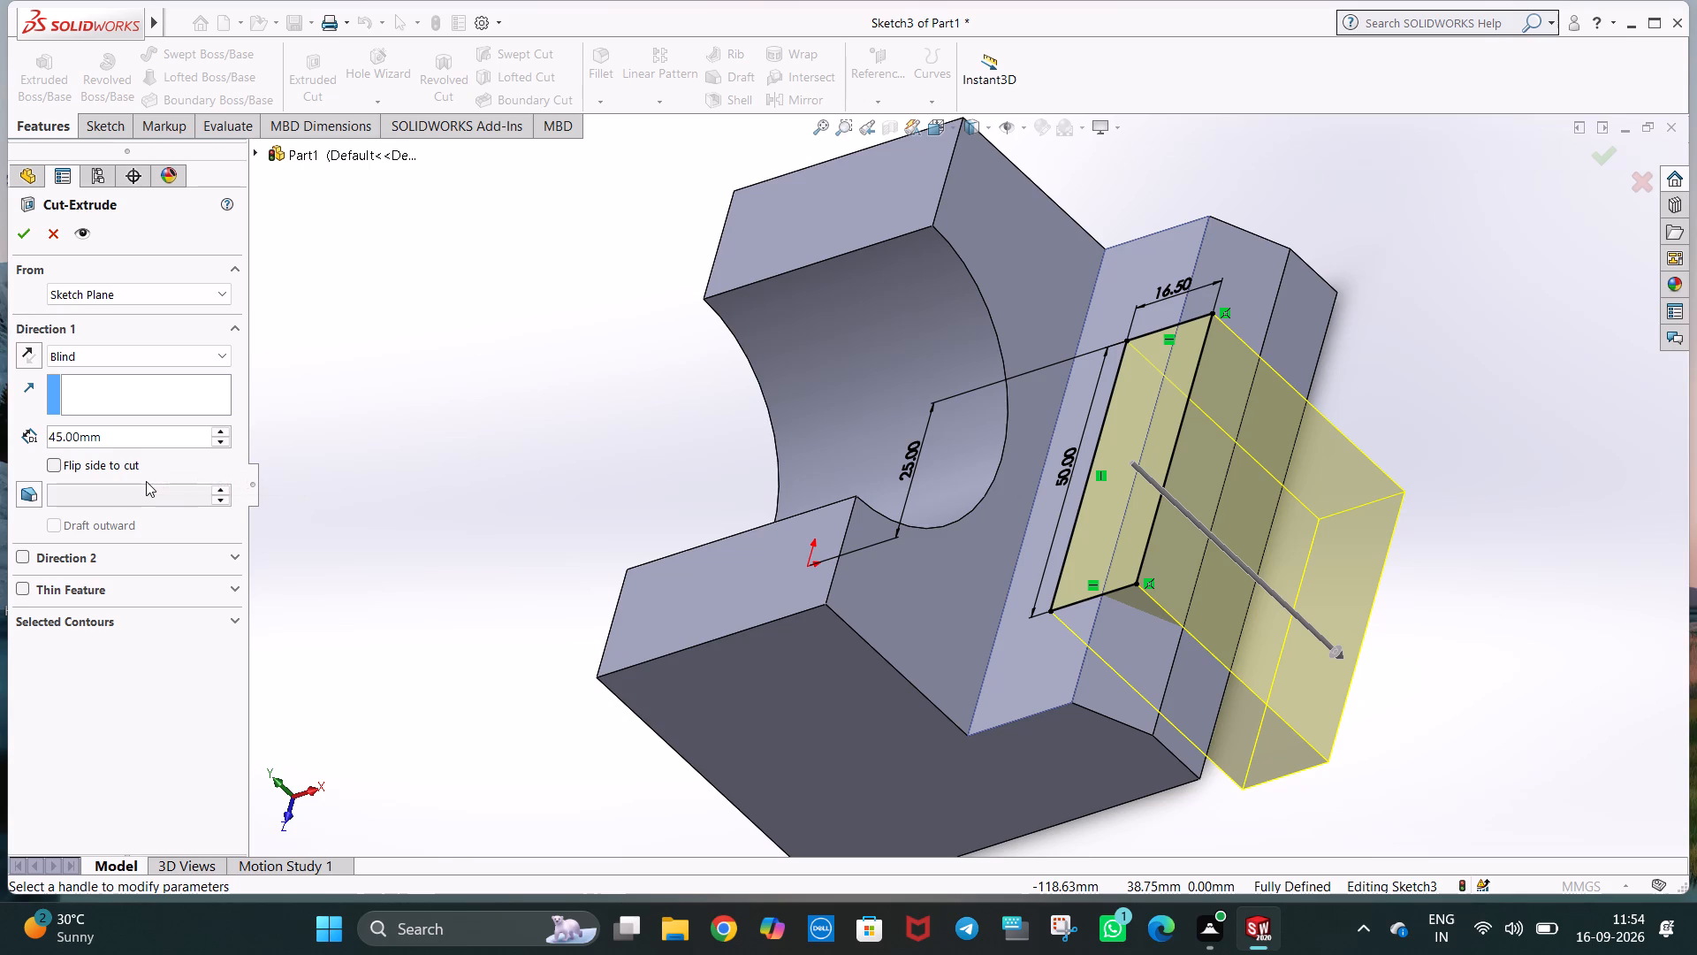
drag(121, 439, 97, 439)
text(11)
key(Return)
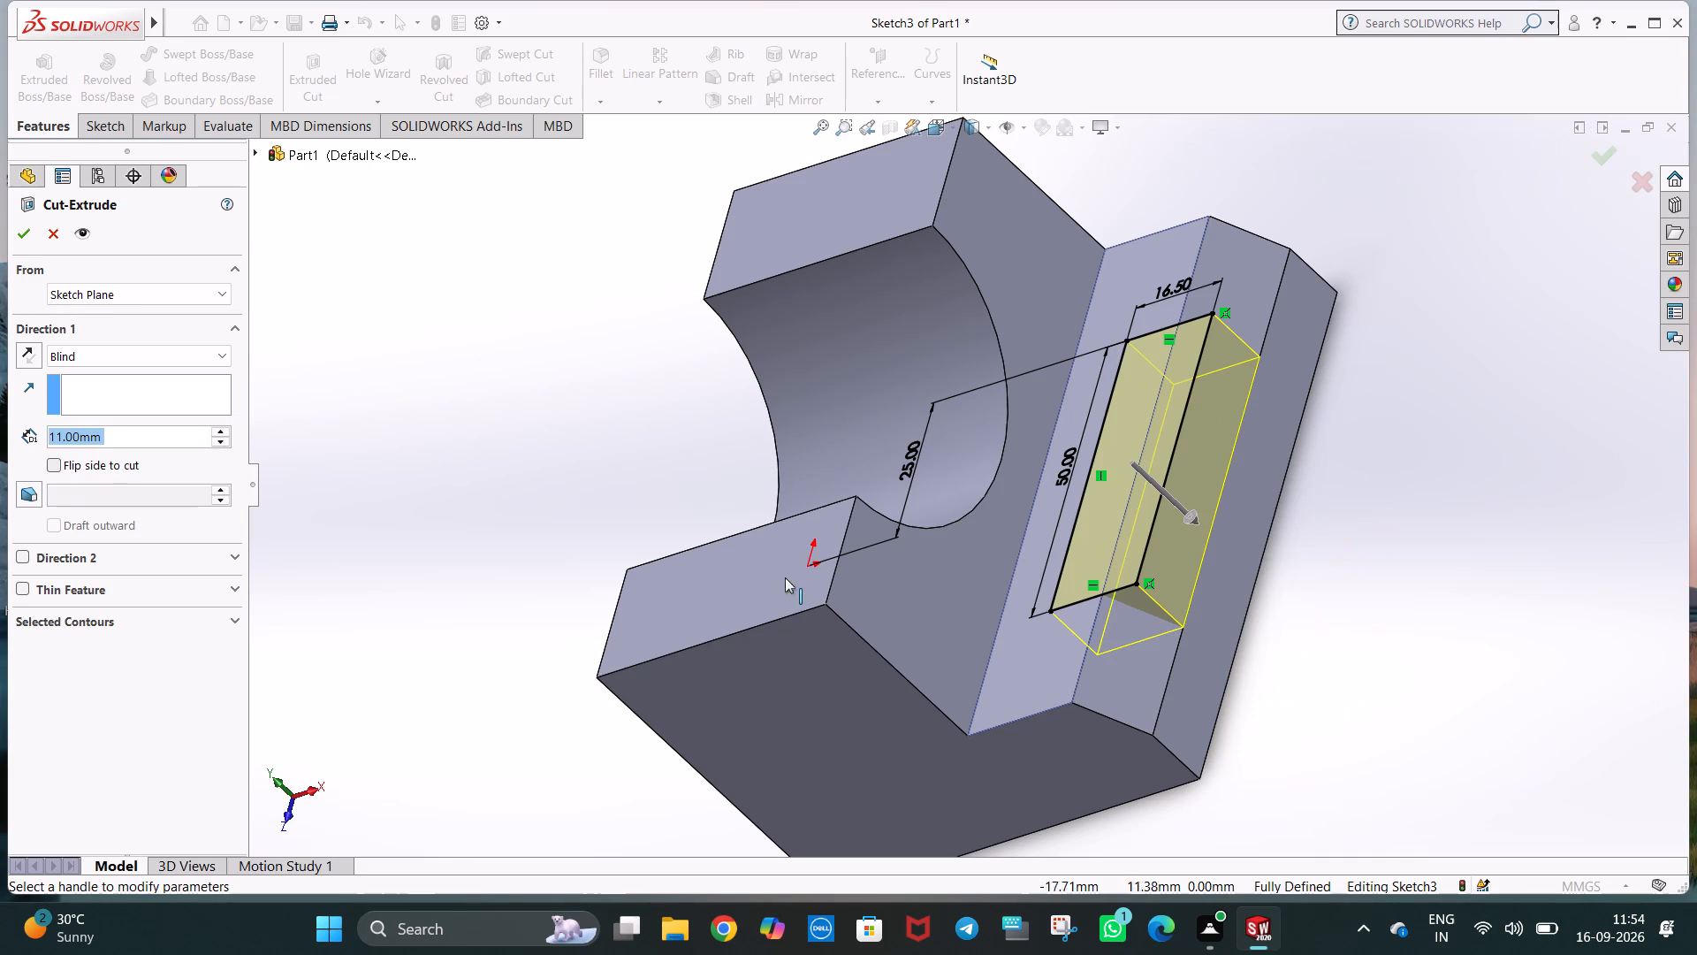
middle_drag(1281, 635, 1264, 733)
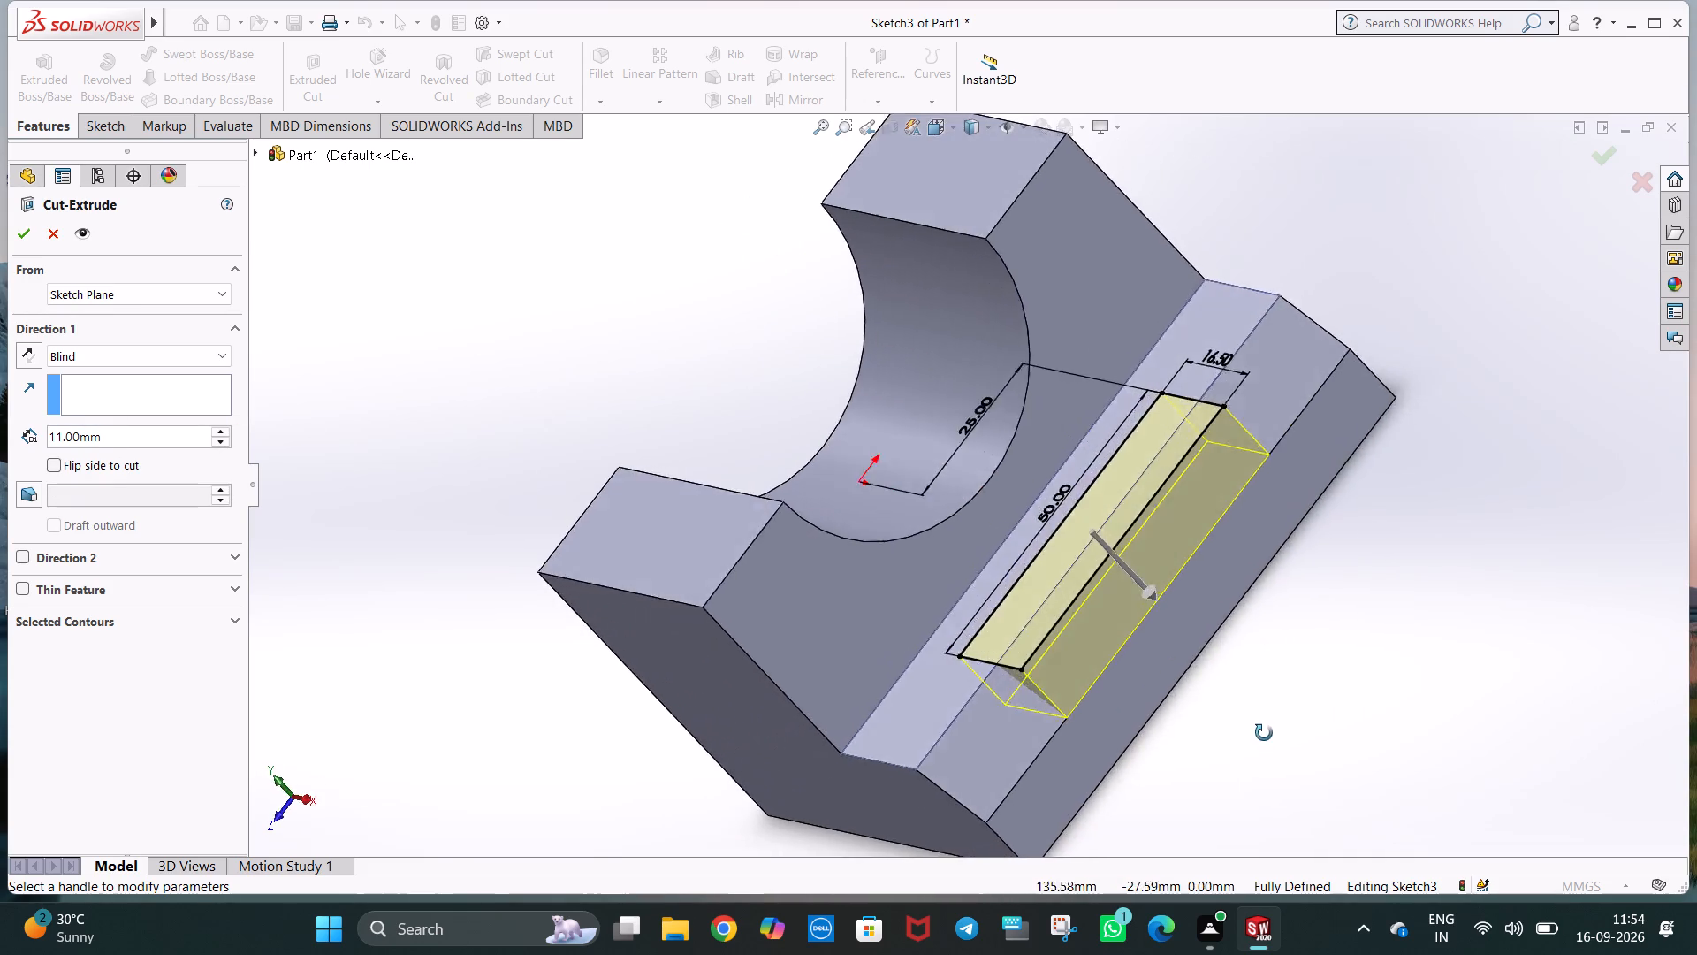
middle_drag(1264, 733, 1337, 657)
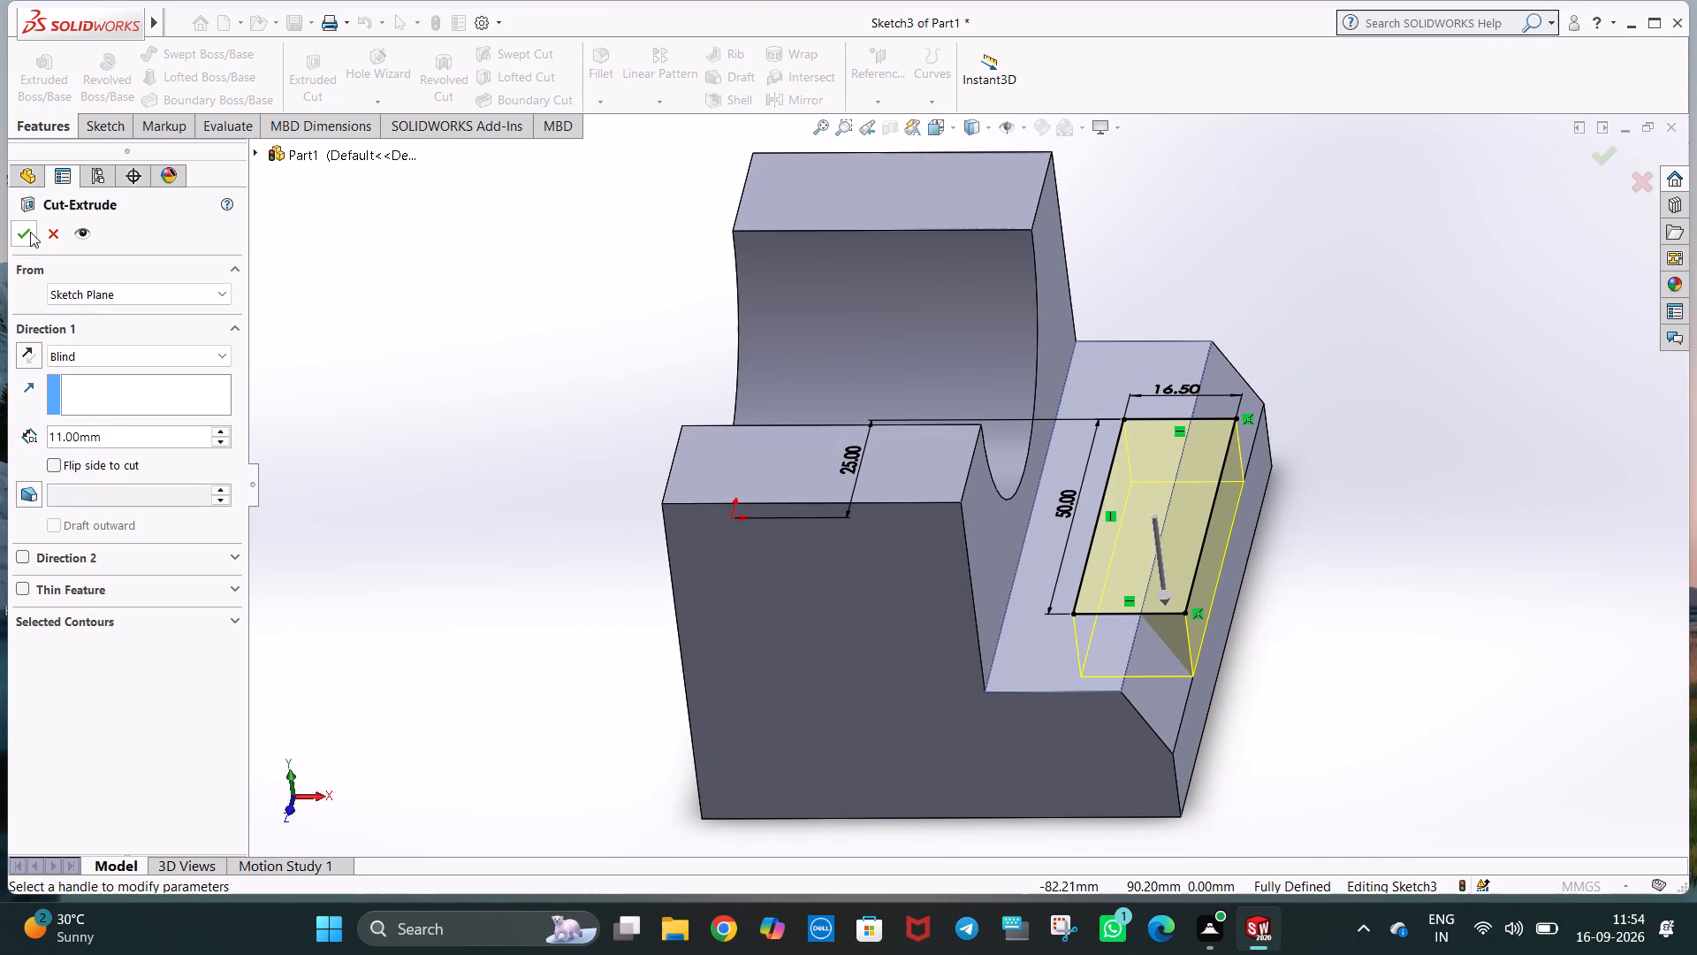
click(30, 233)
click(1387, 493)
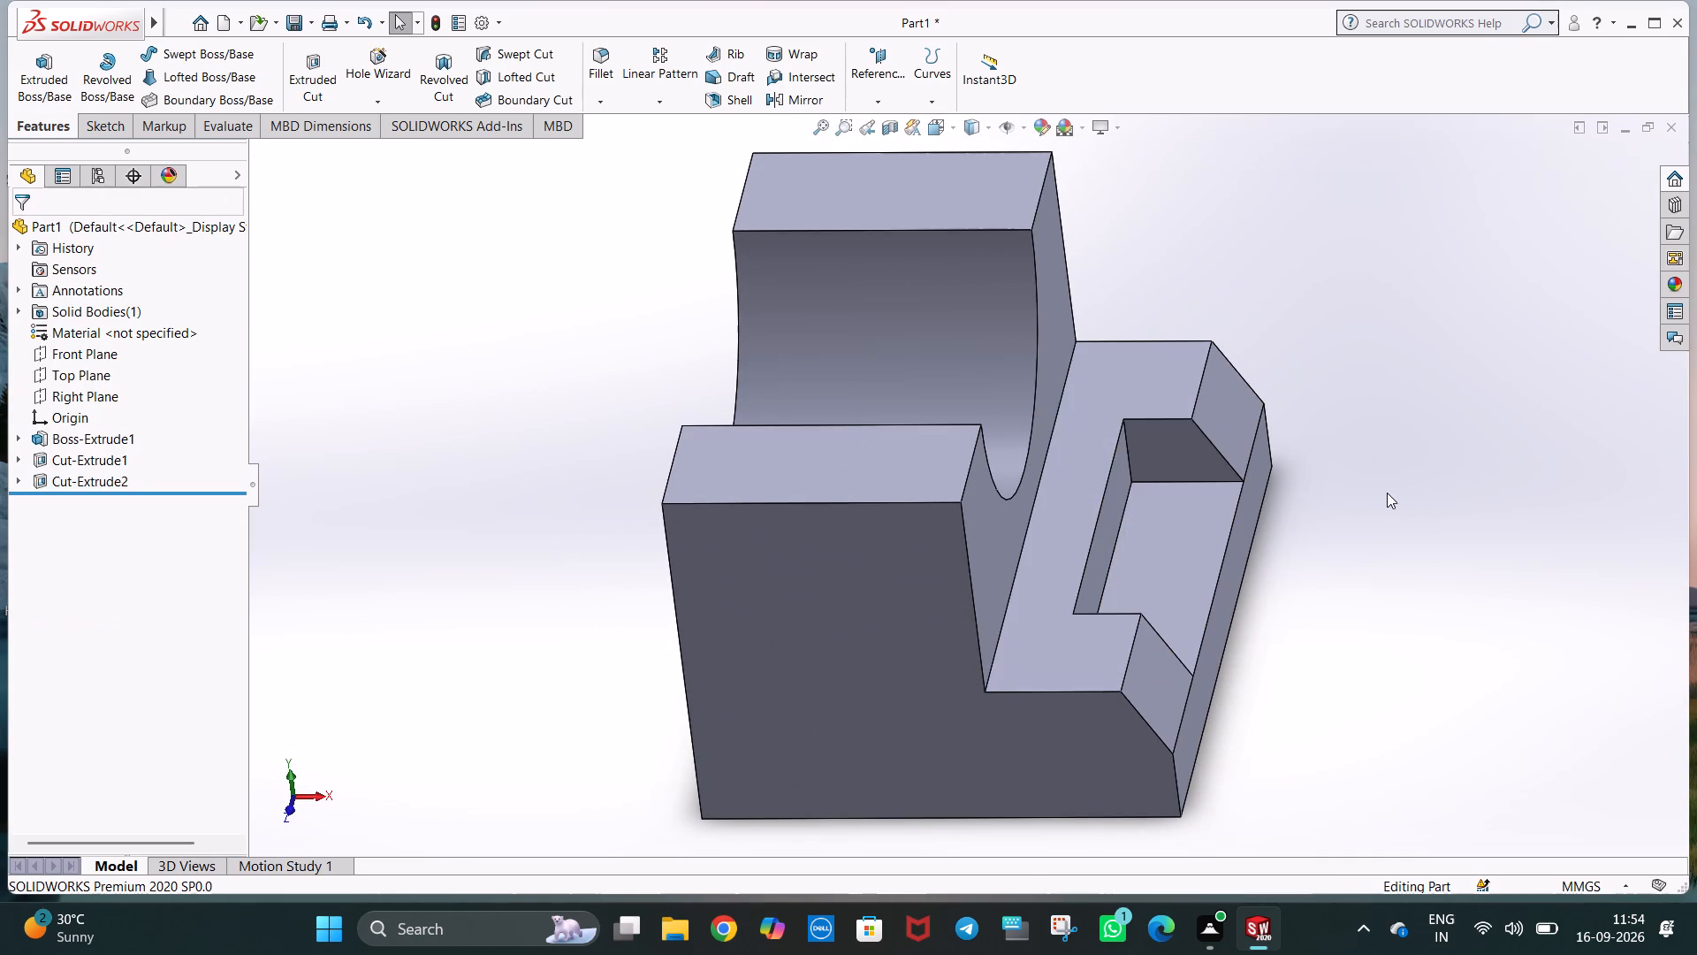
Start a new sketch on the upper block's top face at the far side of the semicircular cut, viewed straight on.
middle_drag(1387, 491, 1403, 656)
right_click(984, 209)
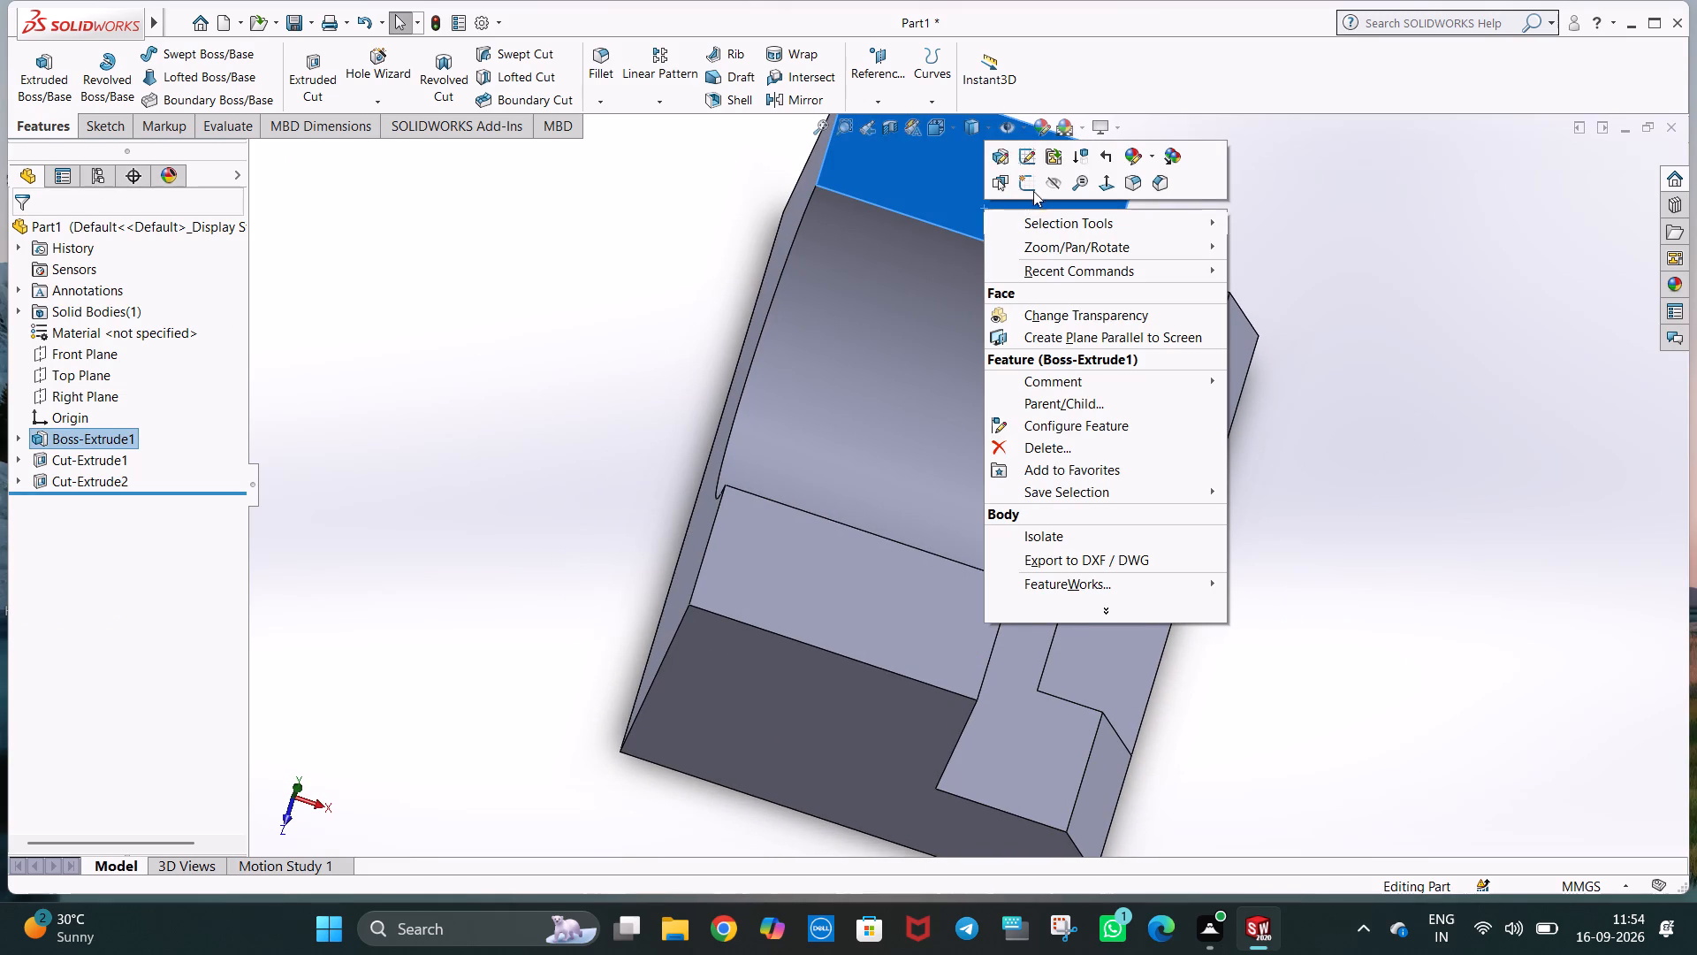
click(1033, 181)
key(ctrl+8)
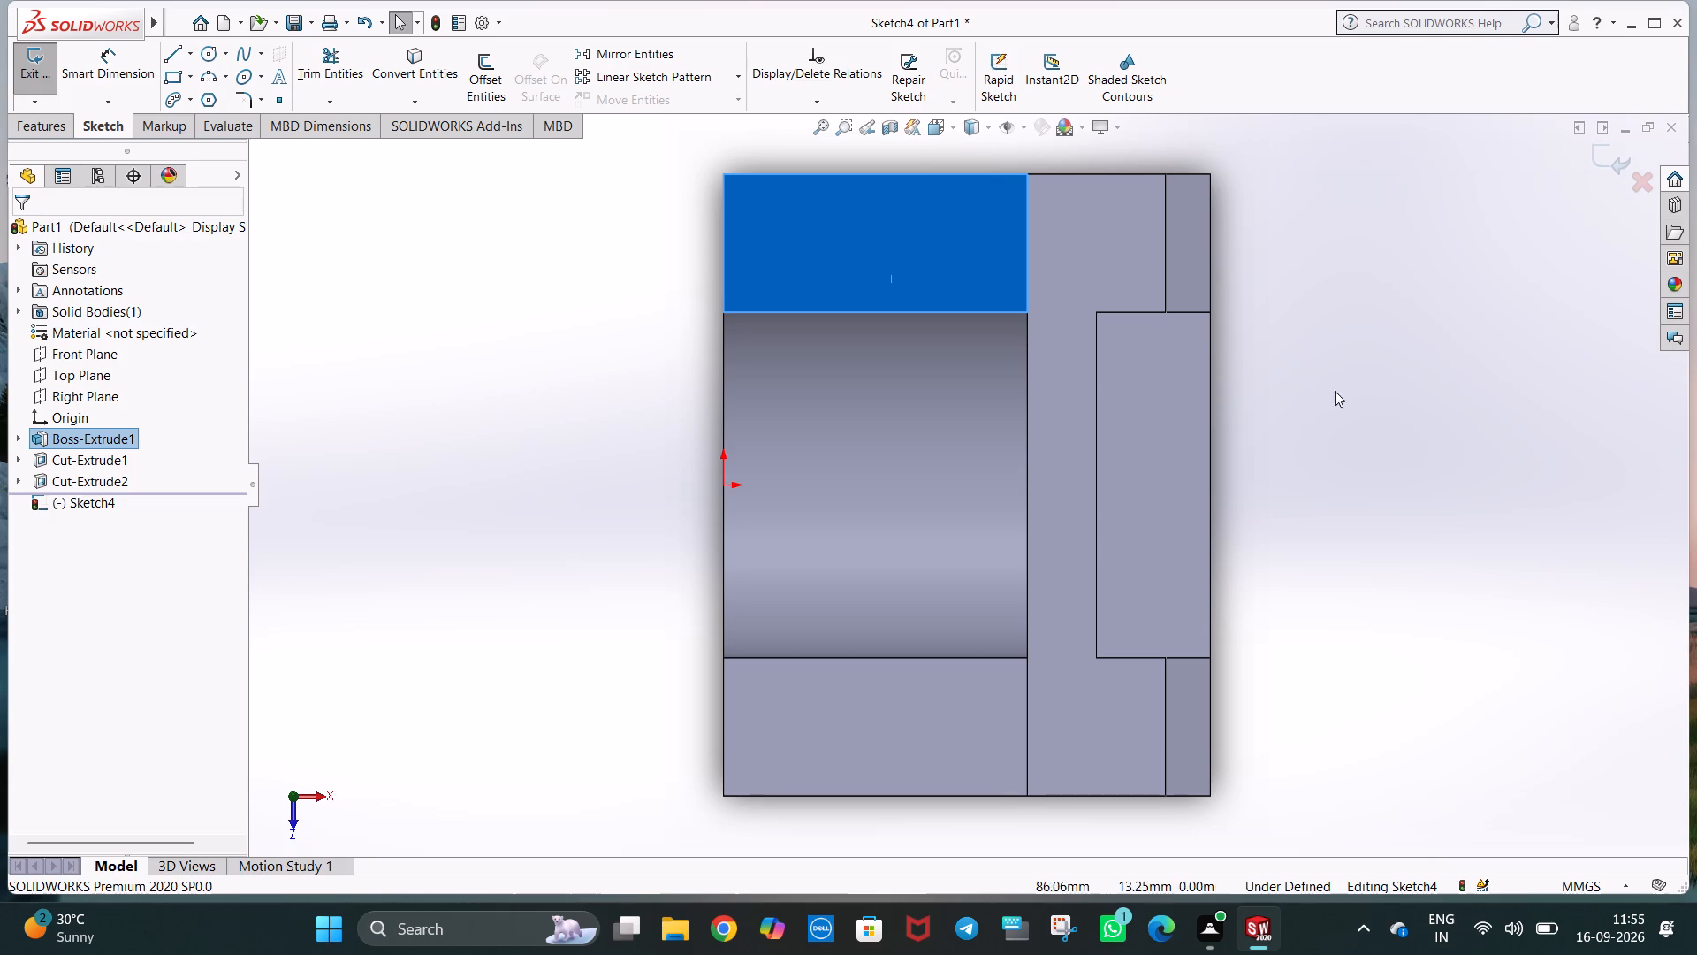
Sketch a vertical centerline across the upper block, from the midpoint of its far edge to the near edge.
click(194, 50)
click(199, 92)
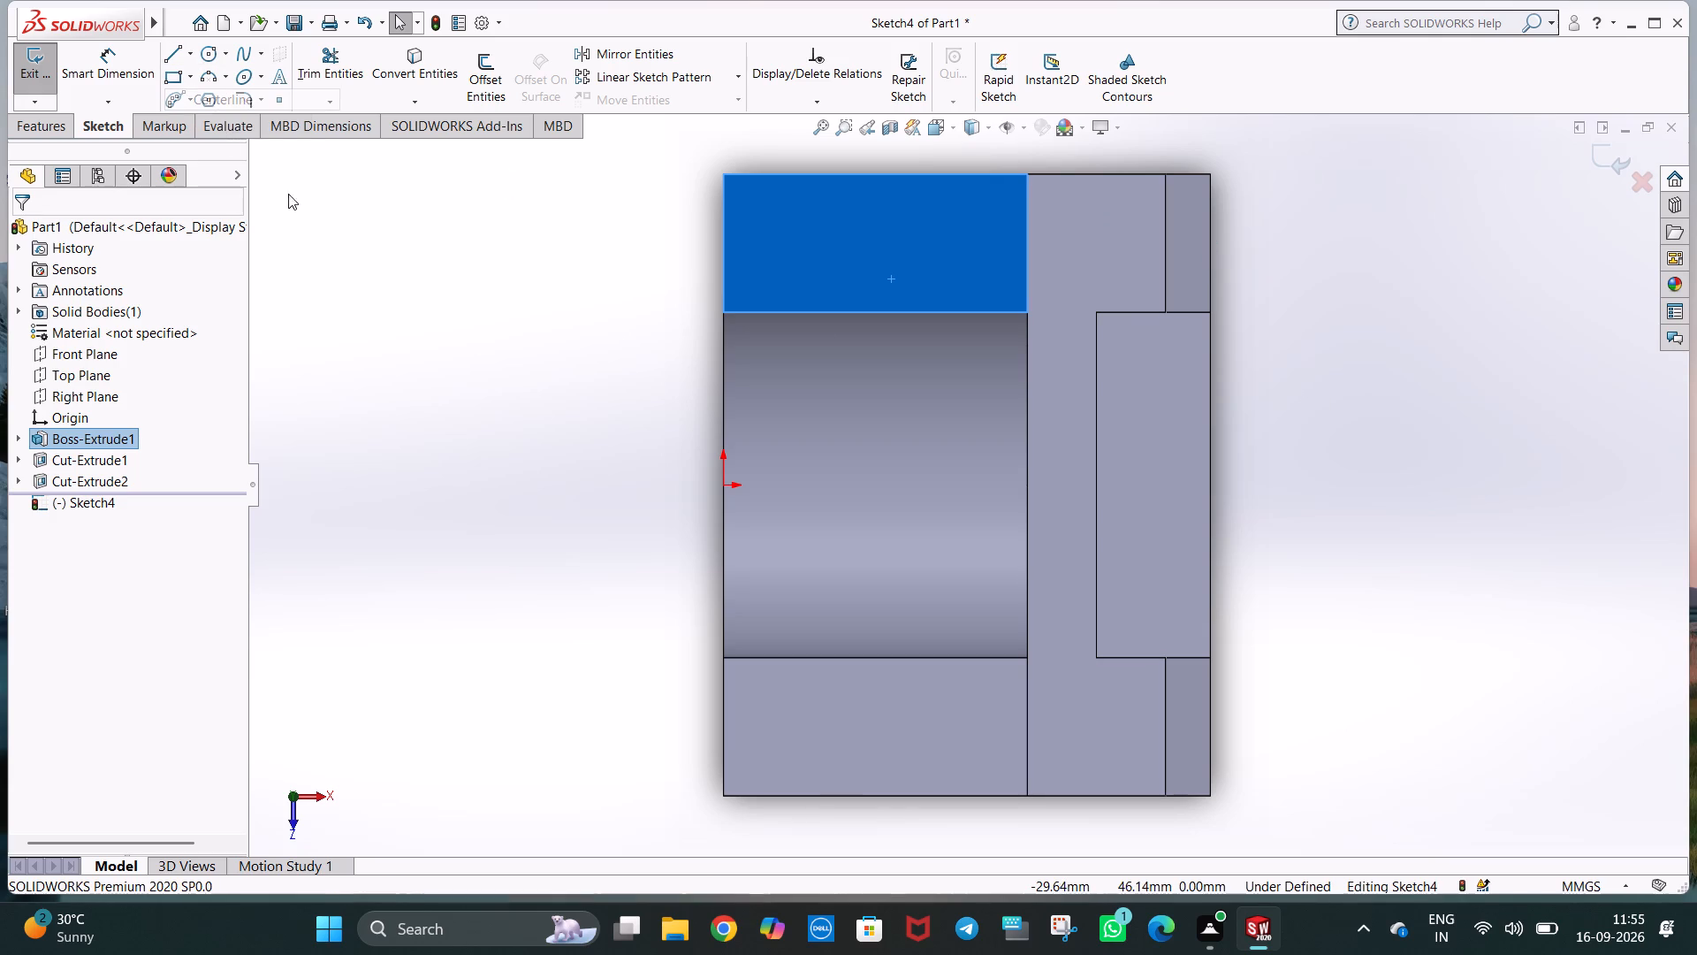
click(875, 172)
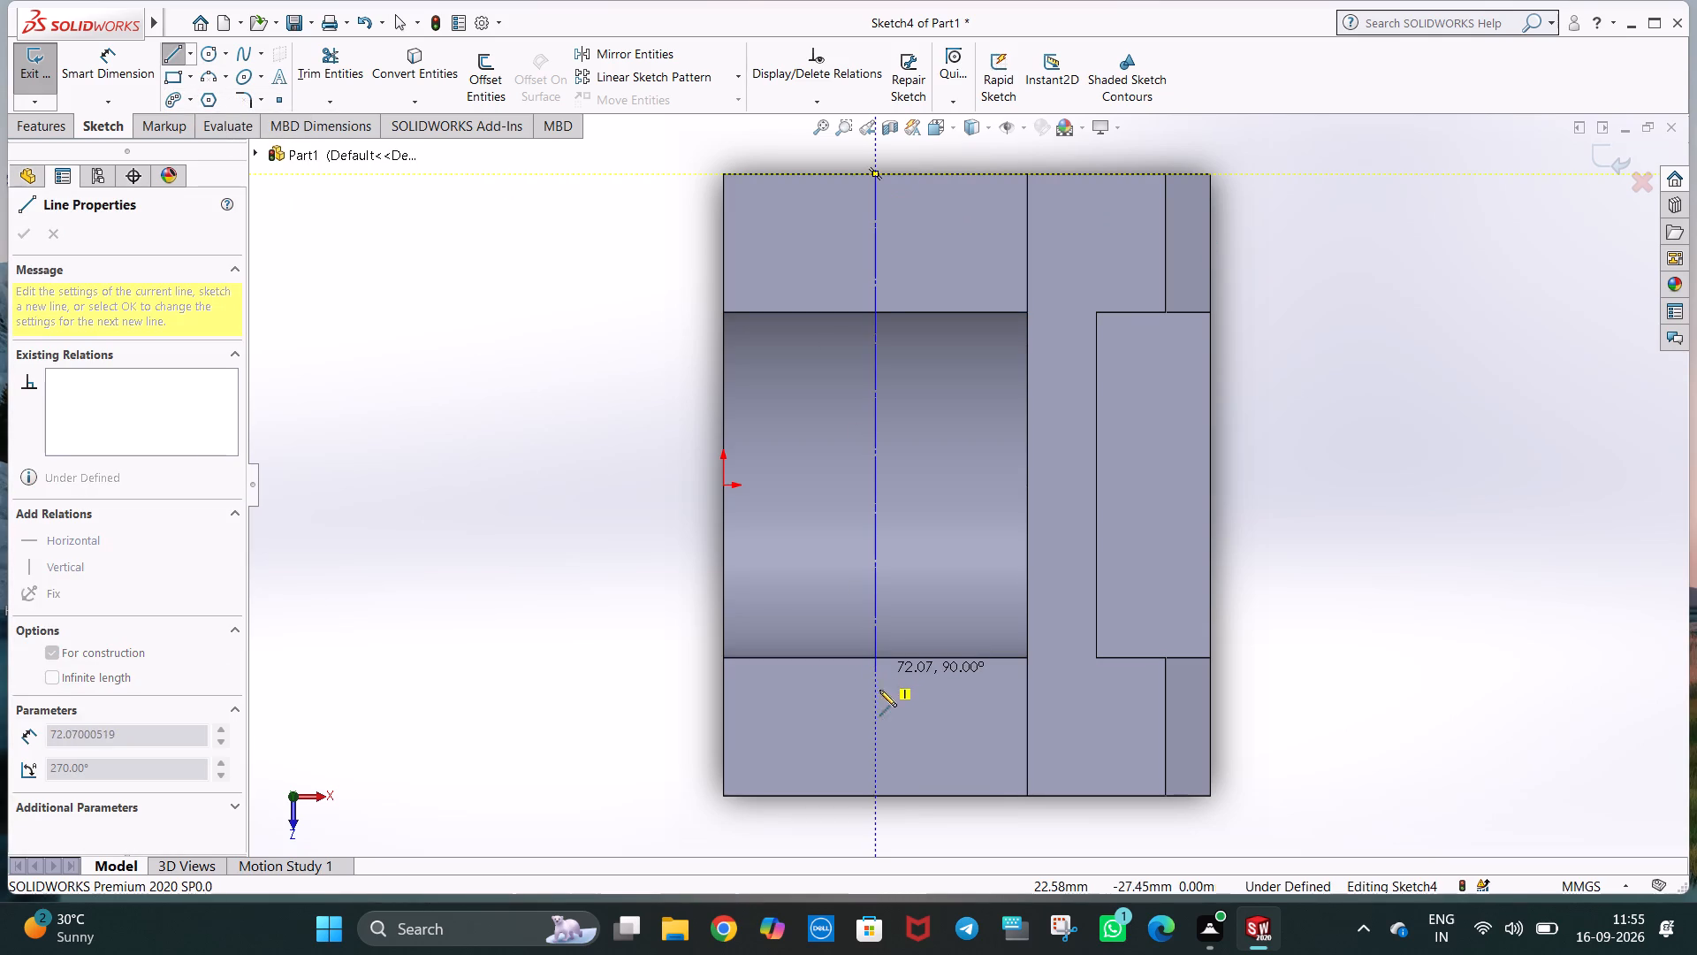
click(874, 796)
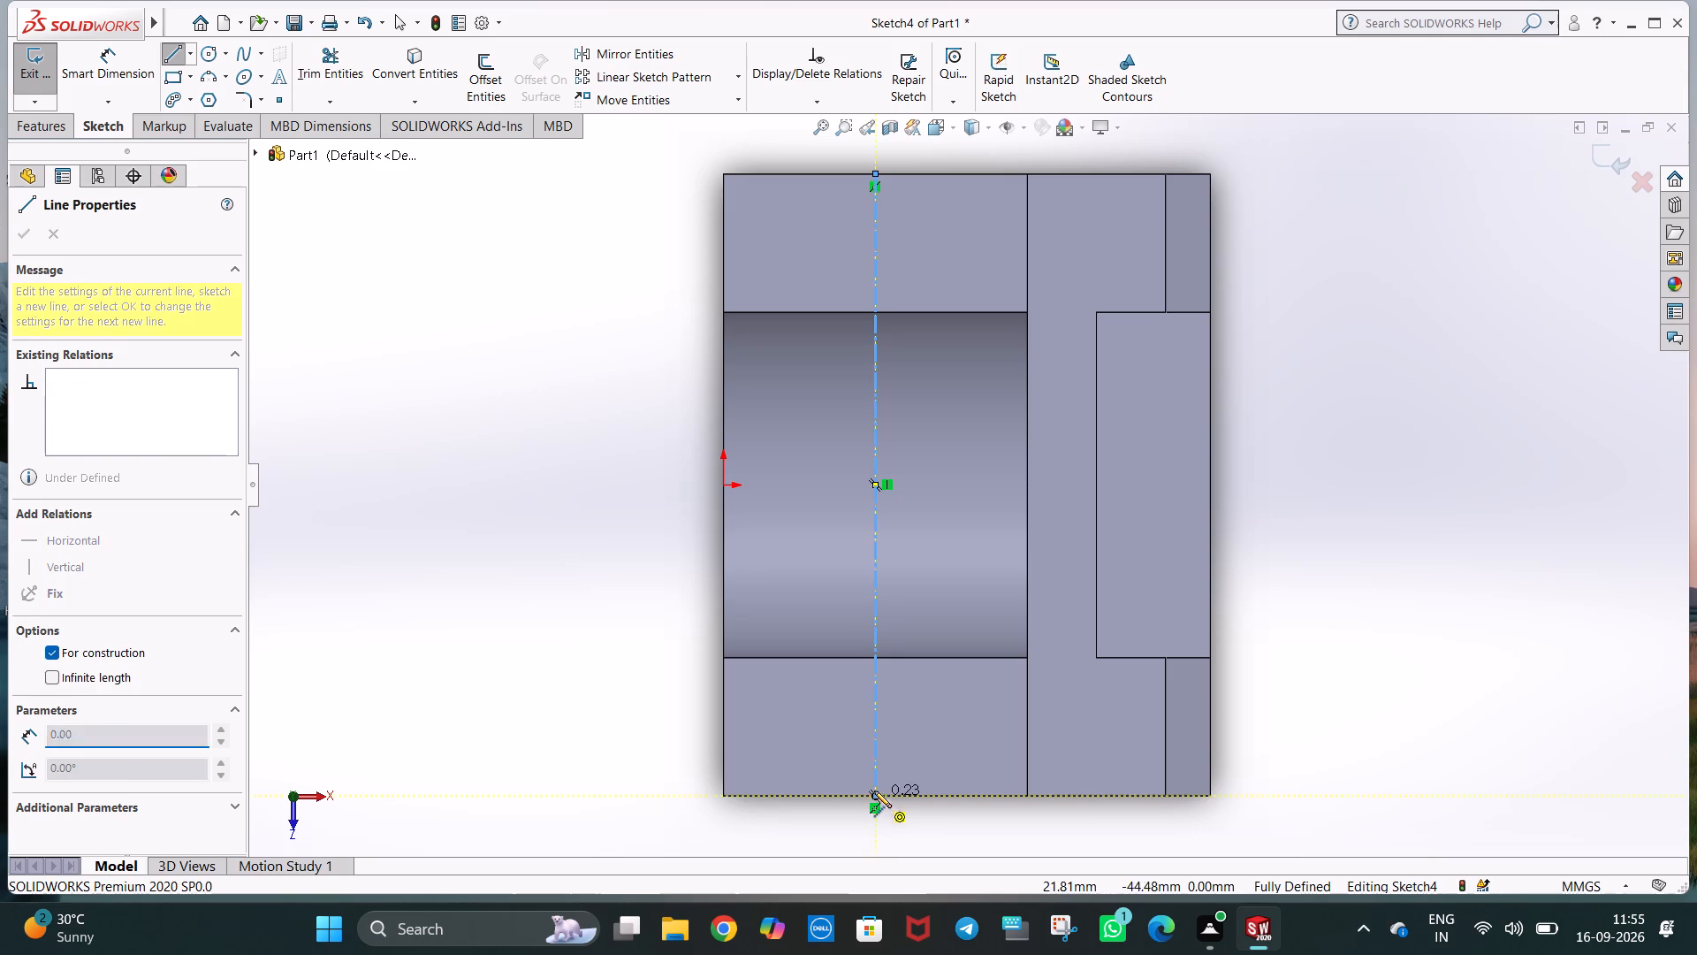
key(Escape)
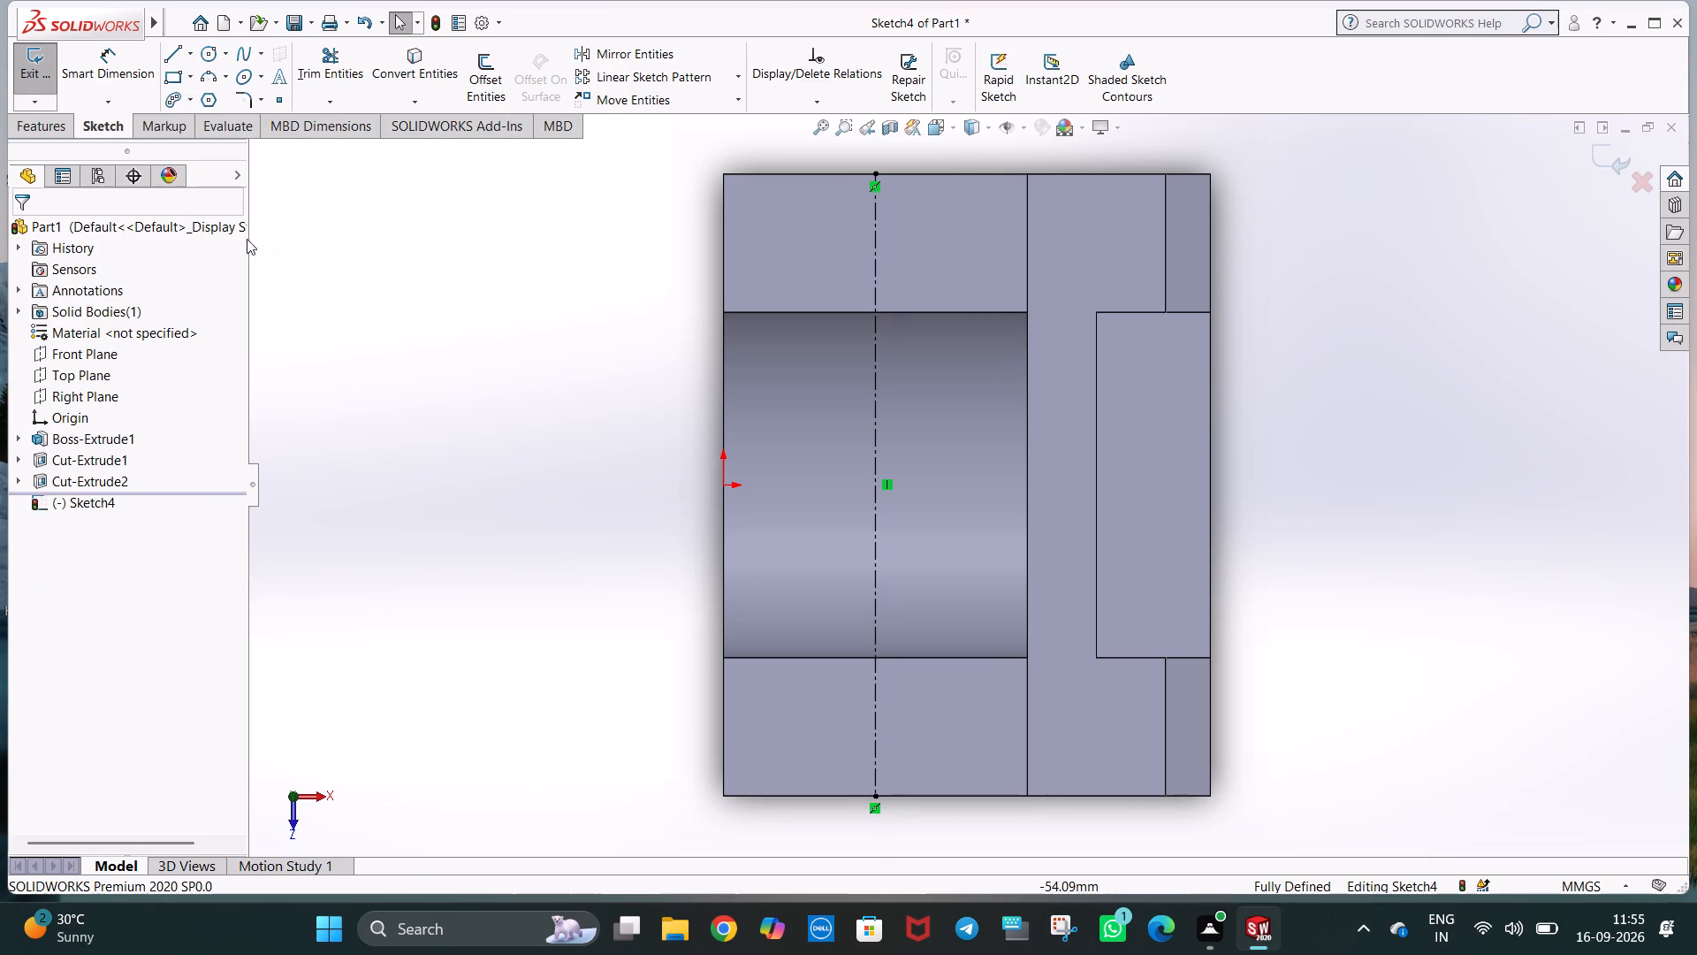
Sketch centerlines 11.5 mm along the outer side edge from the far corner, and horizontally from there to the step edge.
click(189, 56)
click(202, 98)
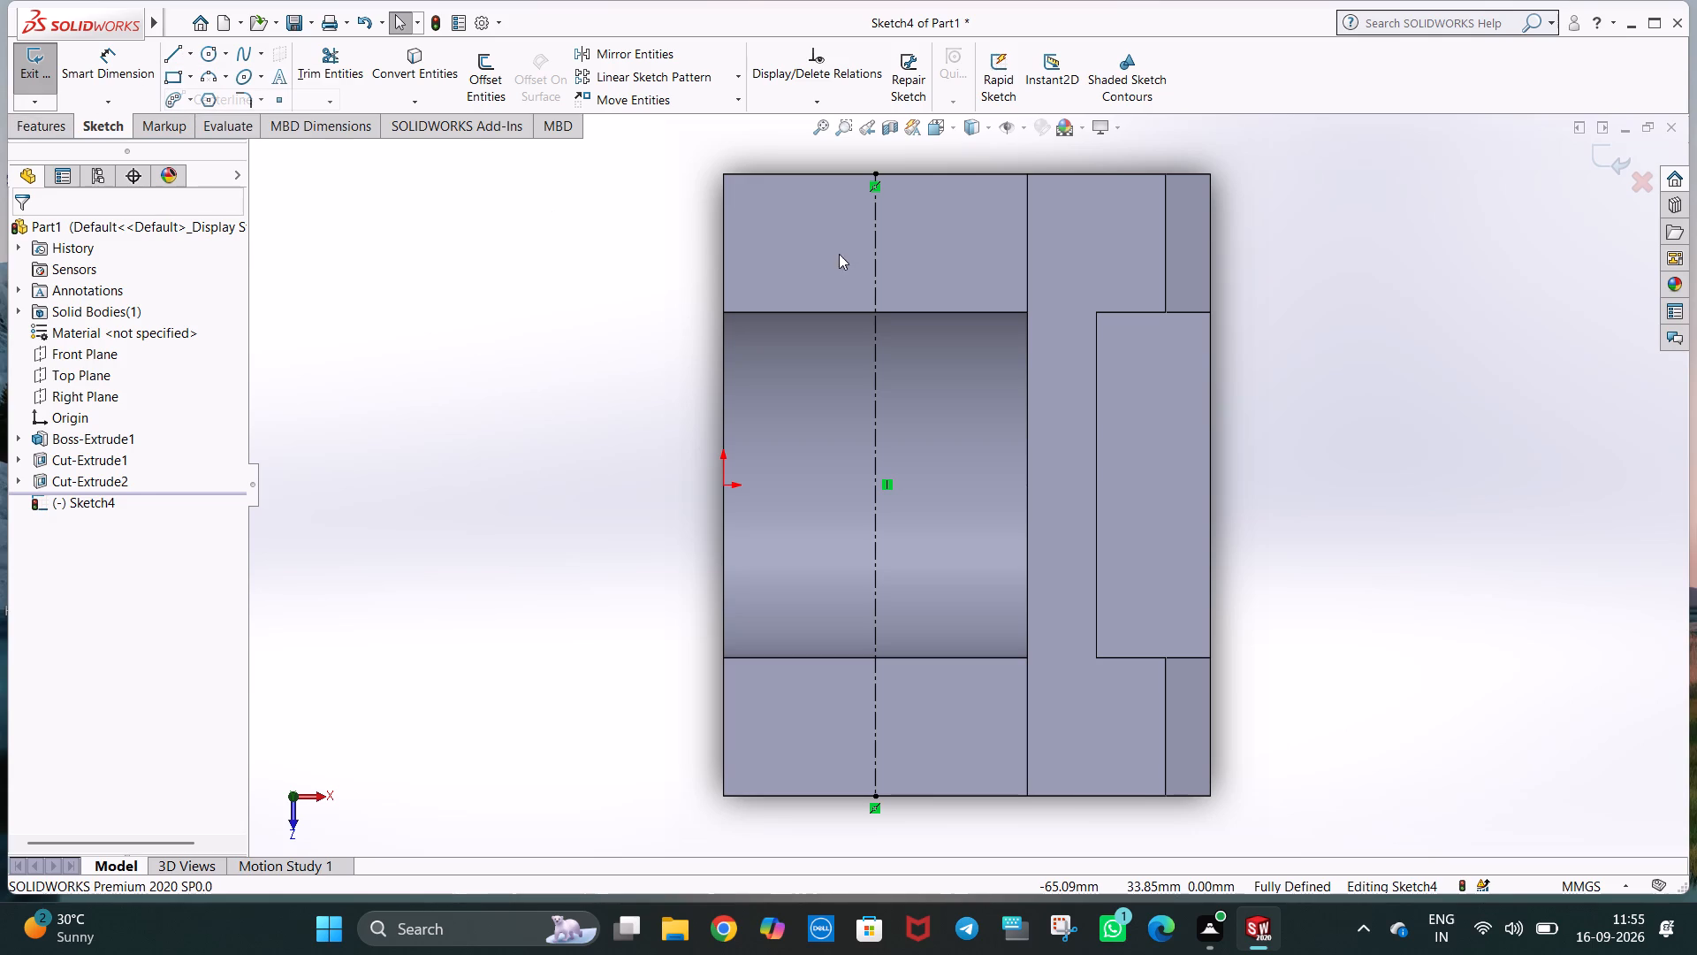
click(722, 173)
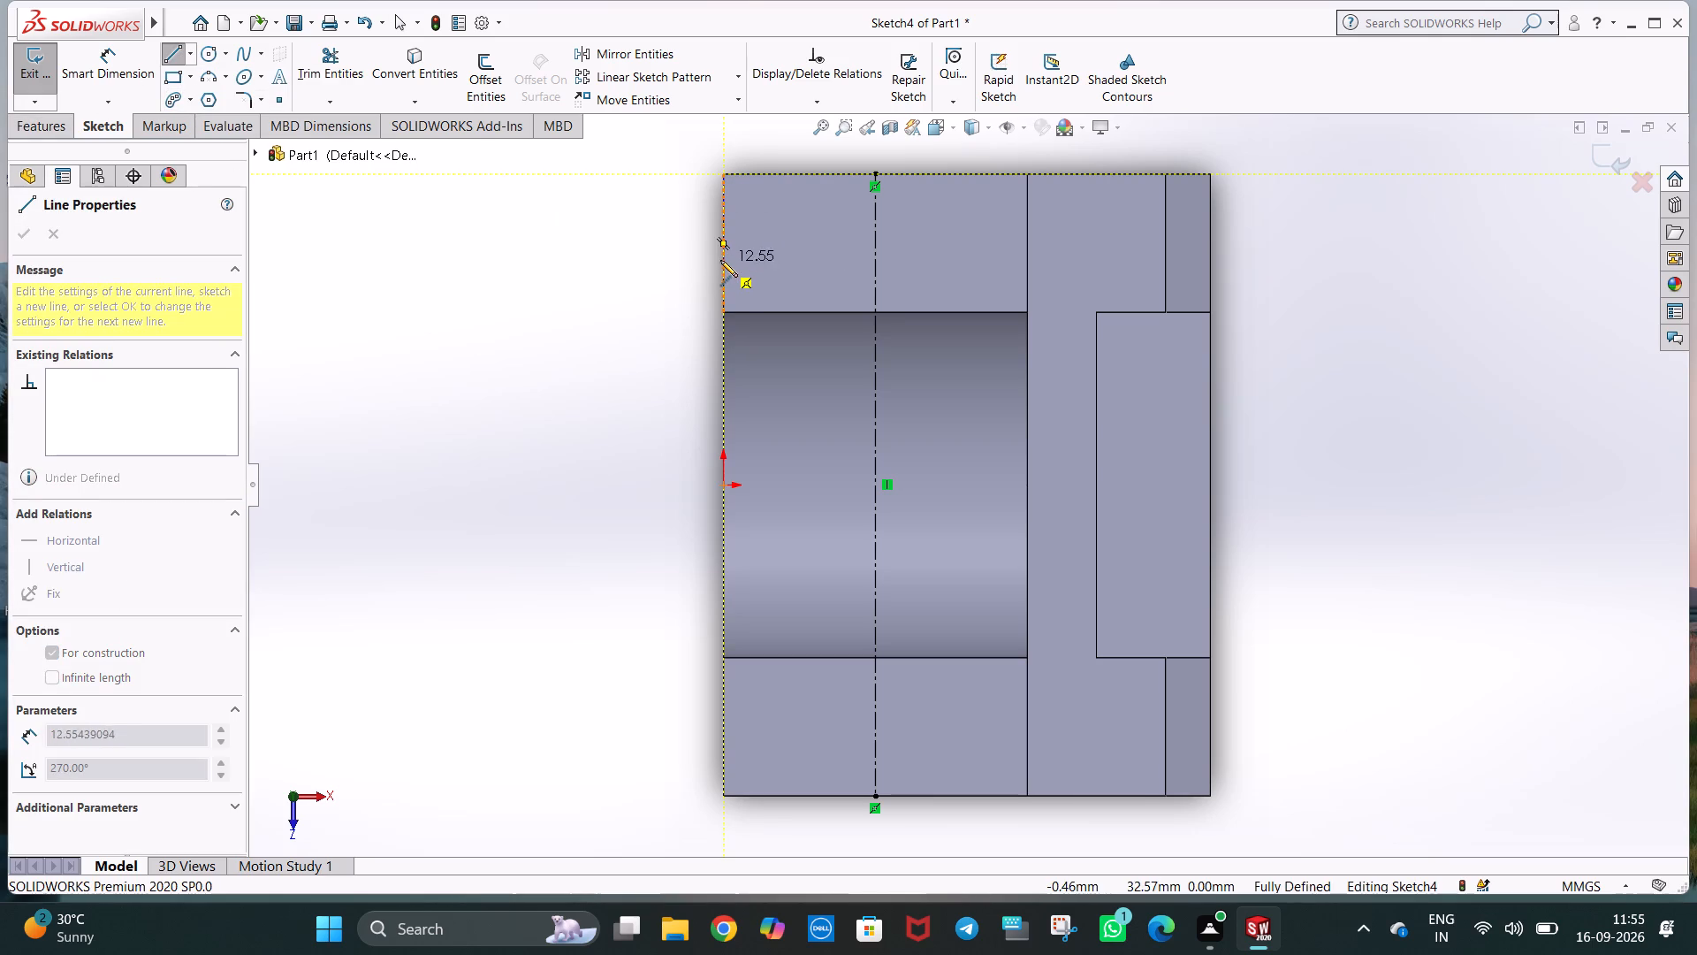
click(720, 258)
text(11.5)
key(Return)
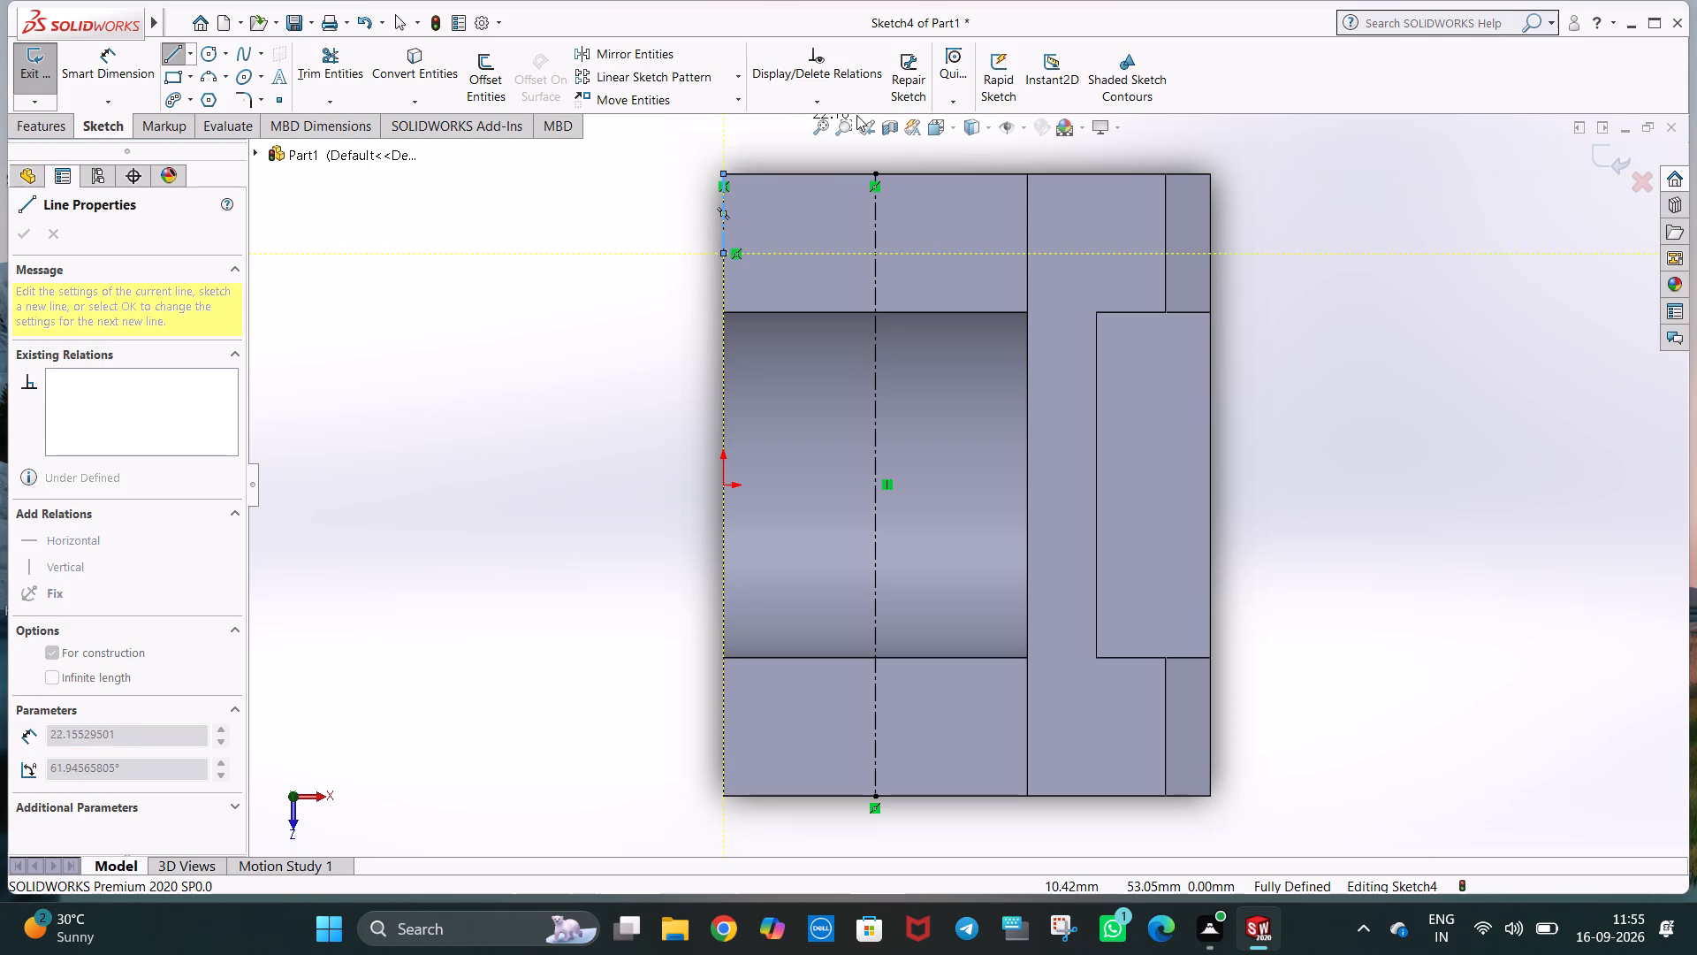
click(1025, 255)
key(Escape)
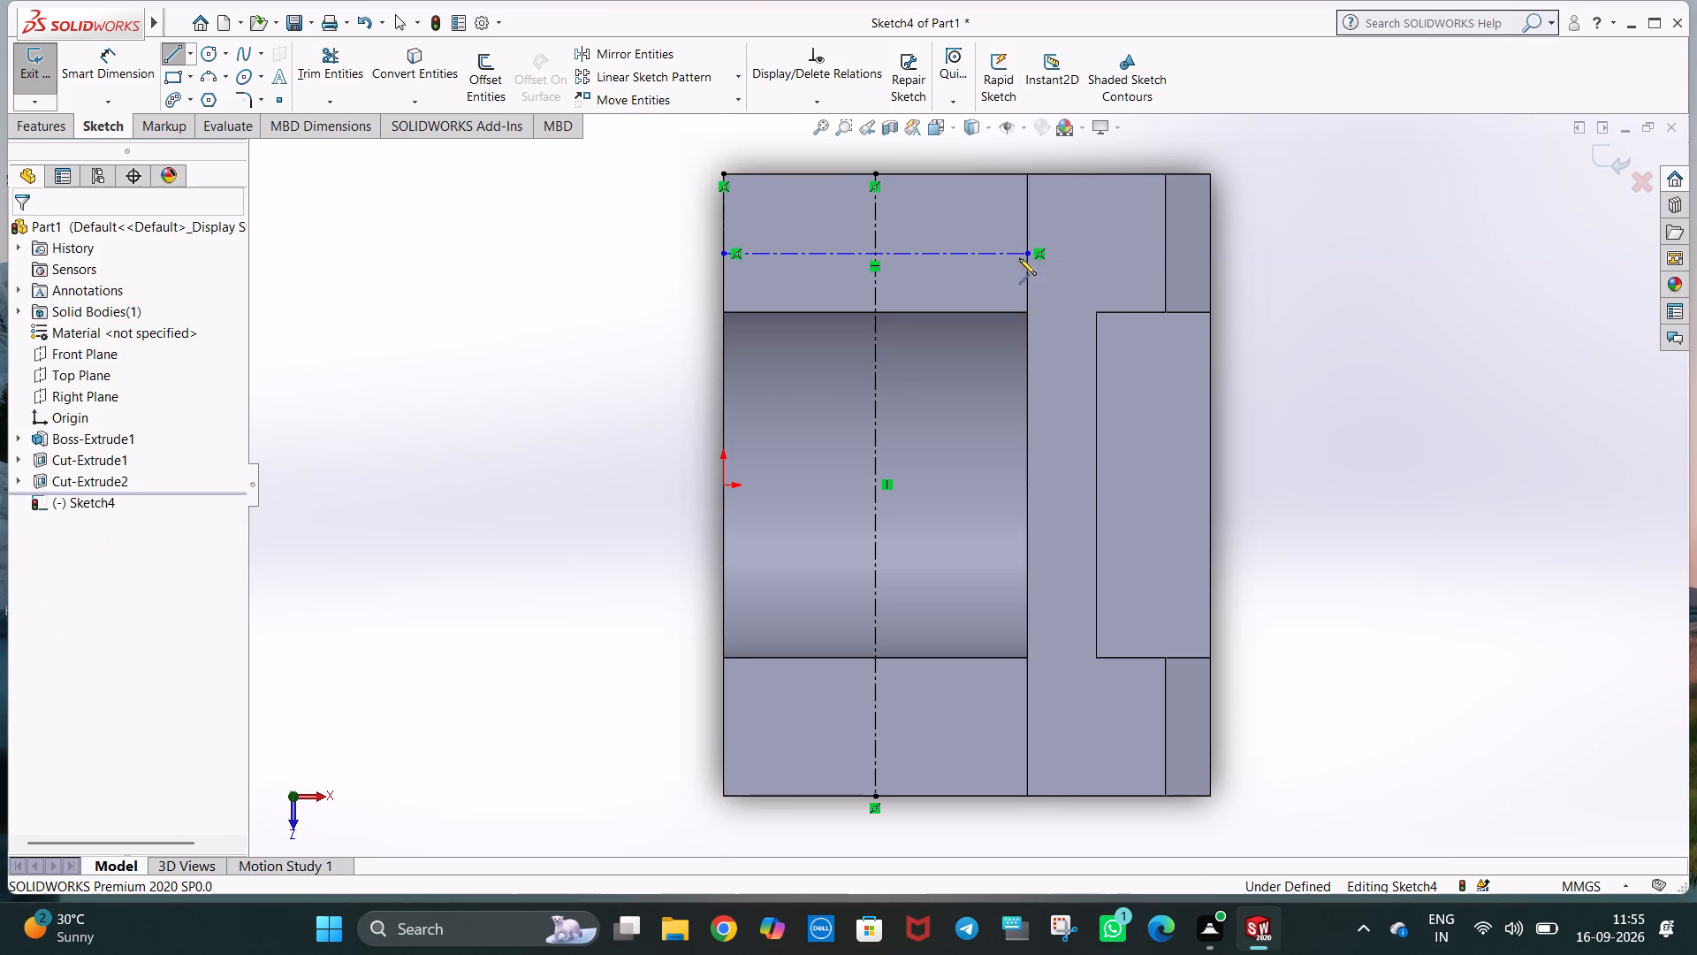
key(Escape)
click(687, 295)
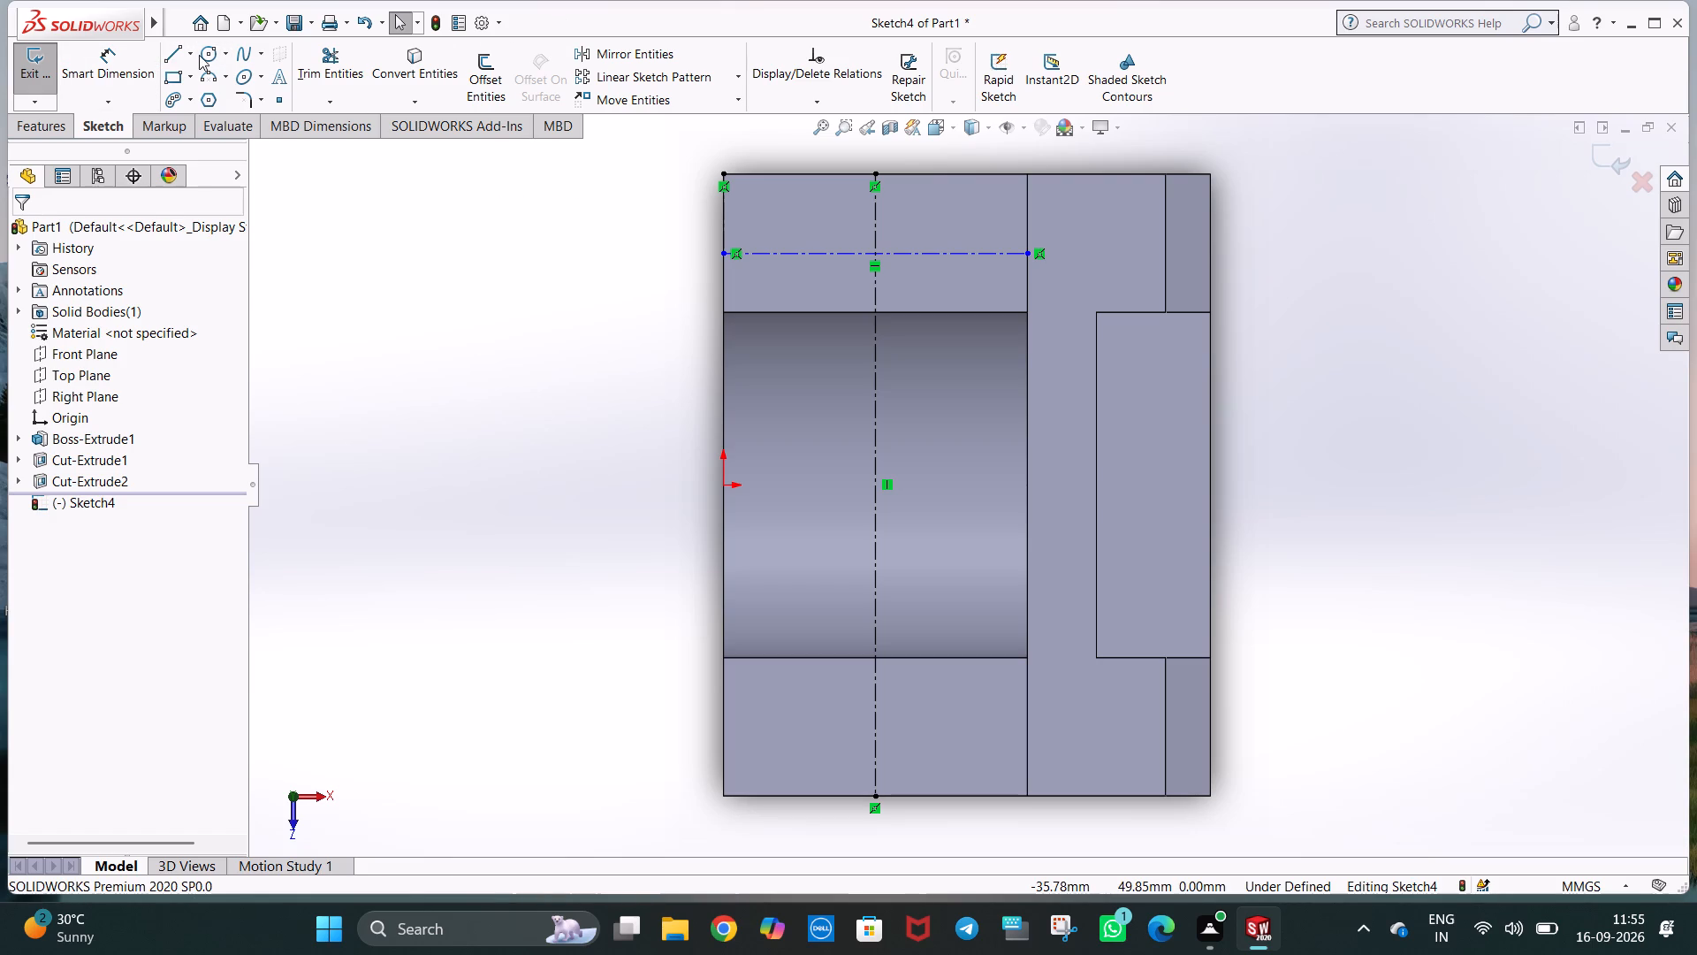
Sketch a closed 25 mm by 15 mm line rectangle below the horizontal centerline, starting 12.5 mm out from the centerline intersection.
click(173, 58)
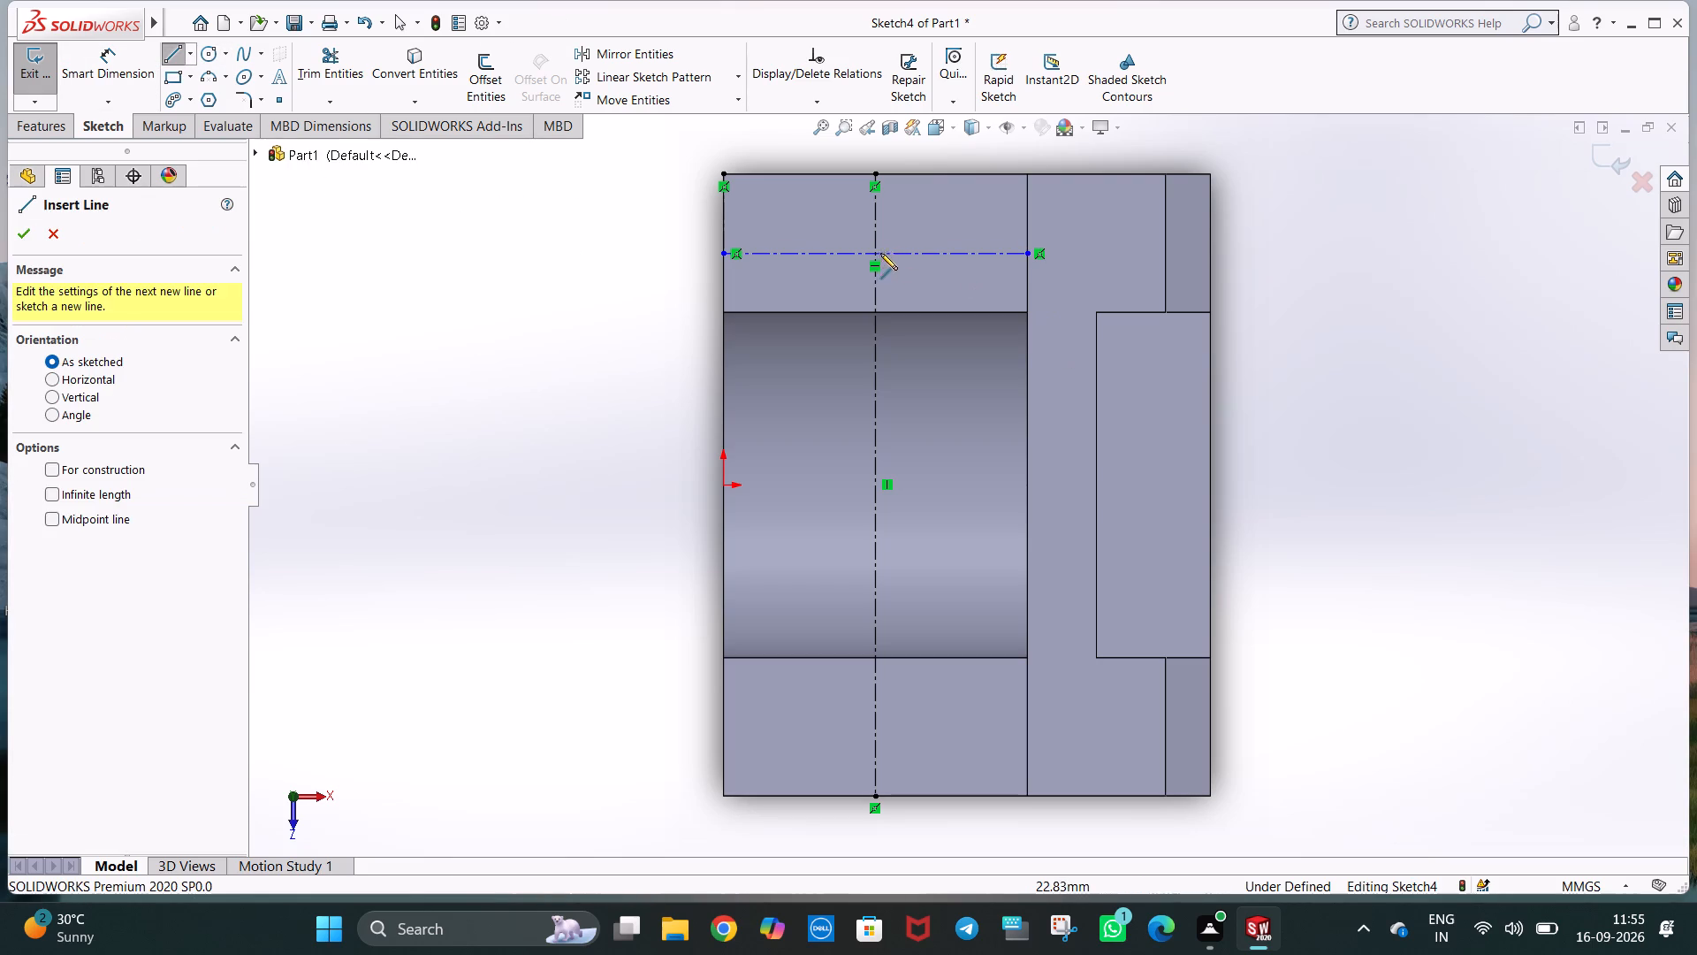
click(876, 253)
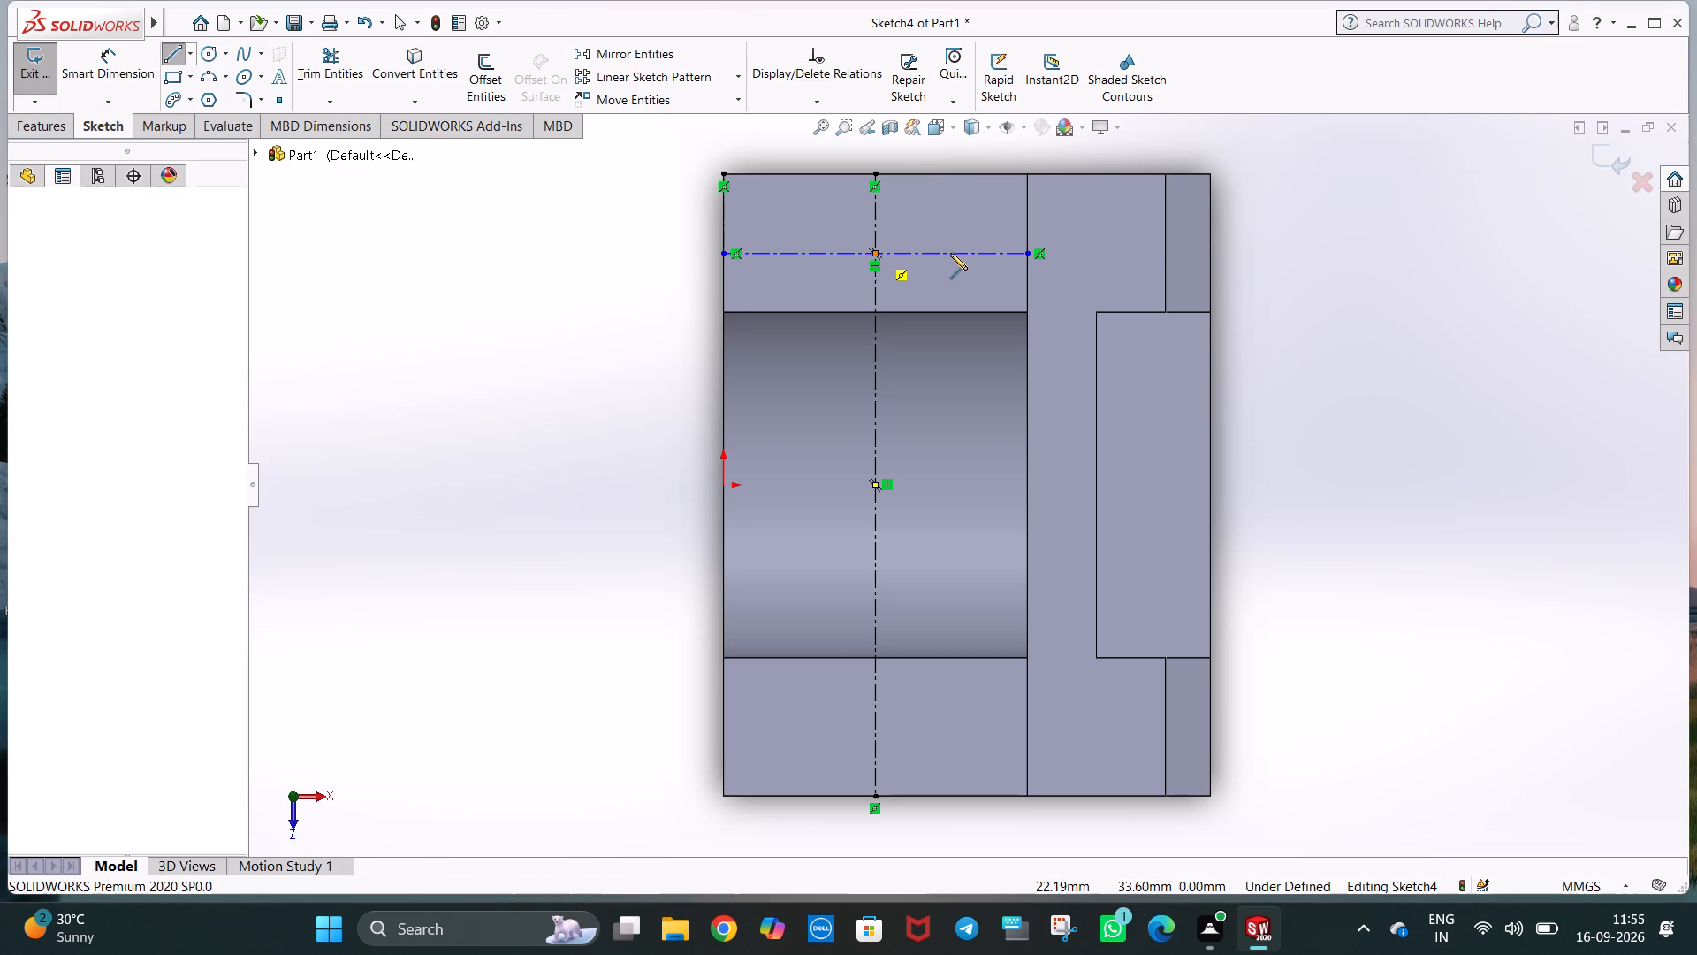
click(963, 254)
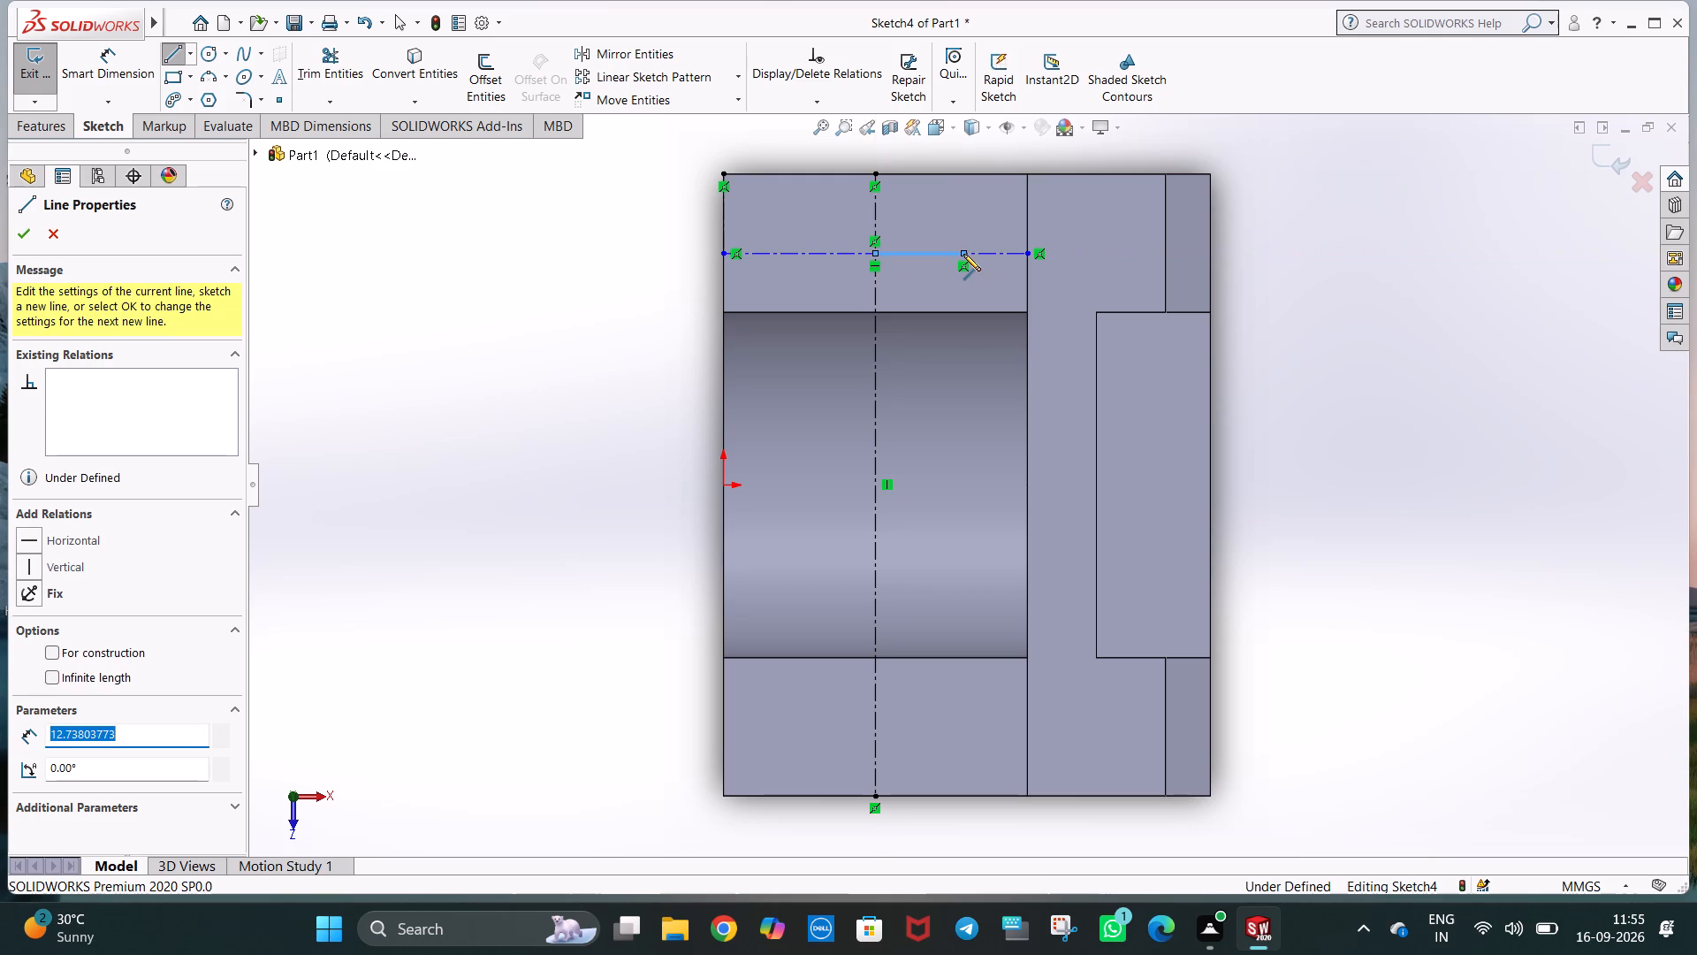
text(12.5)
key(Return)
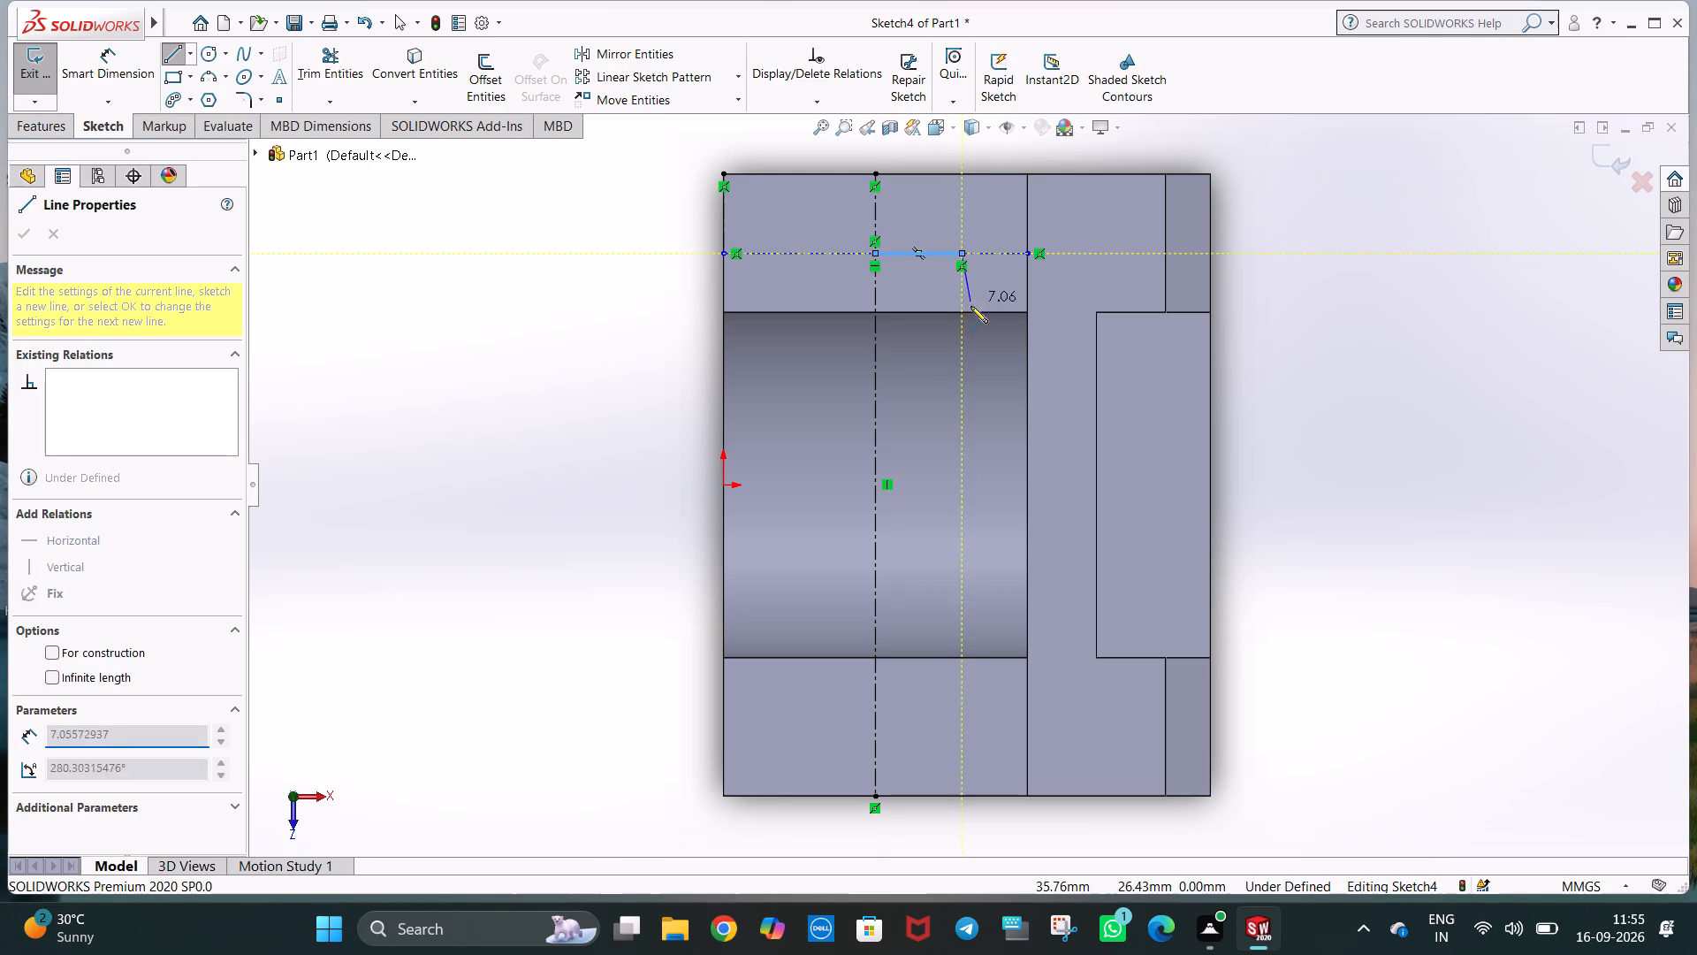
click(961, 355)
text(15)
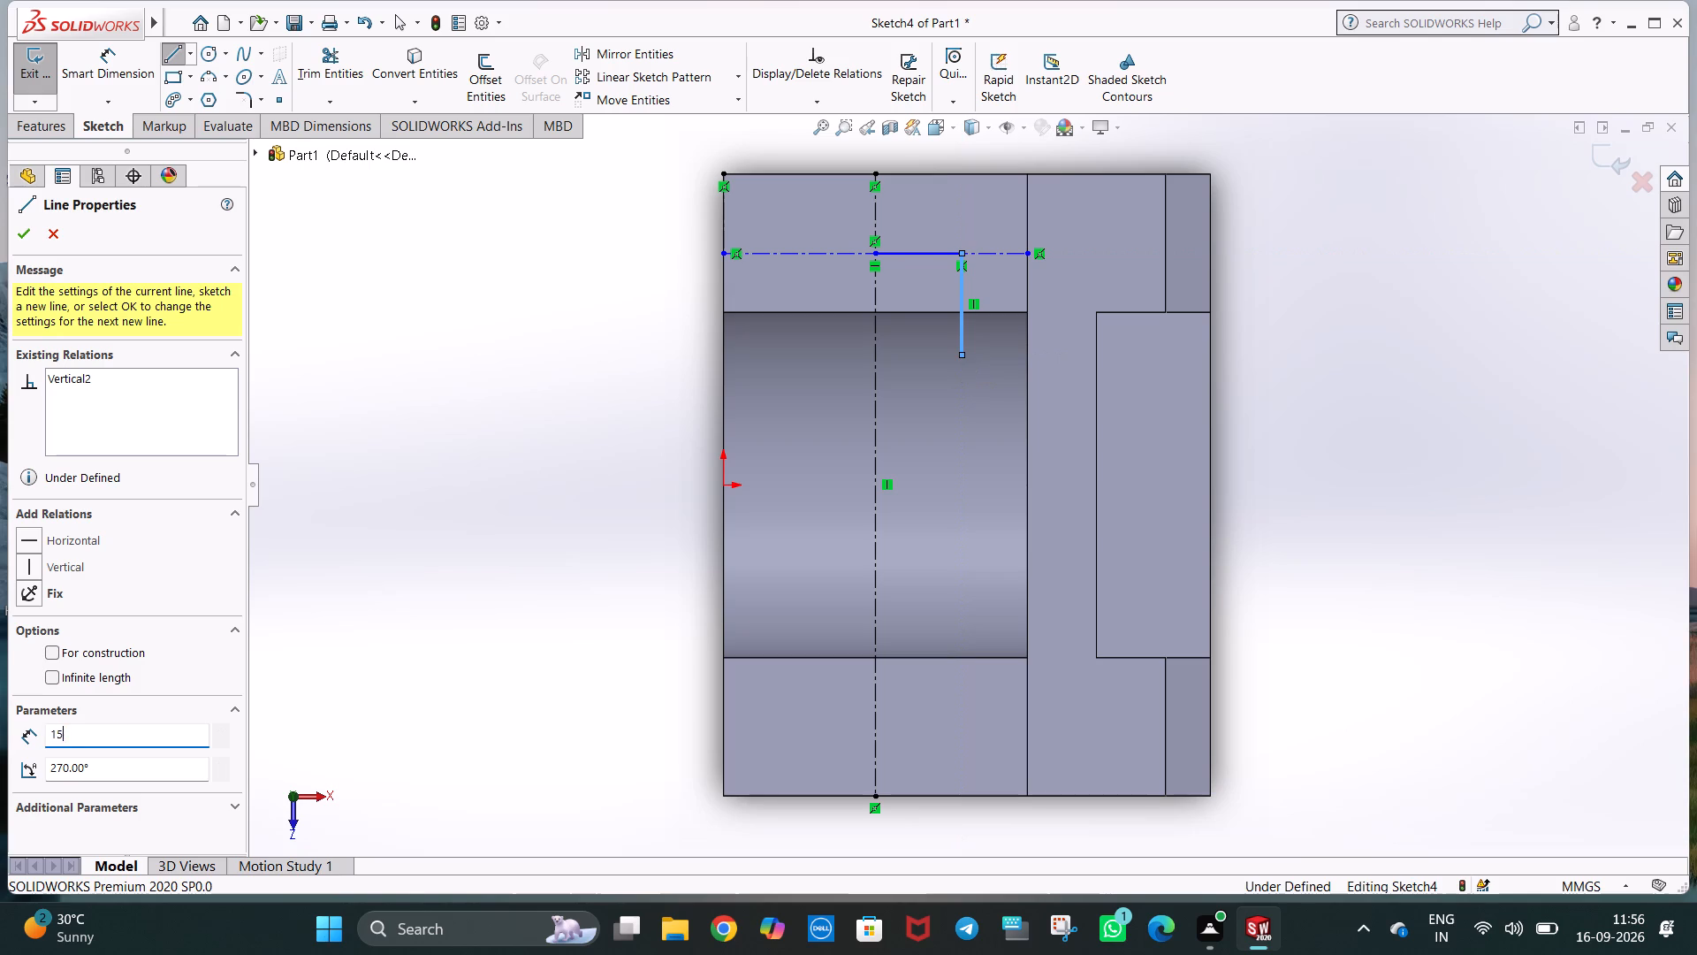
key(Return)
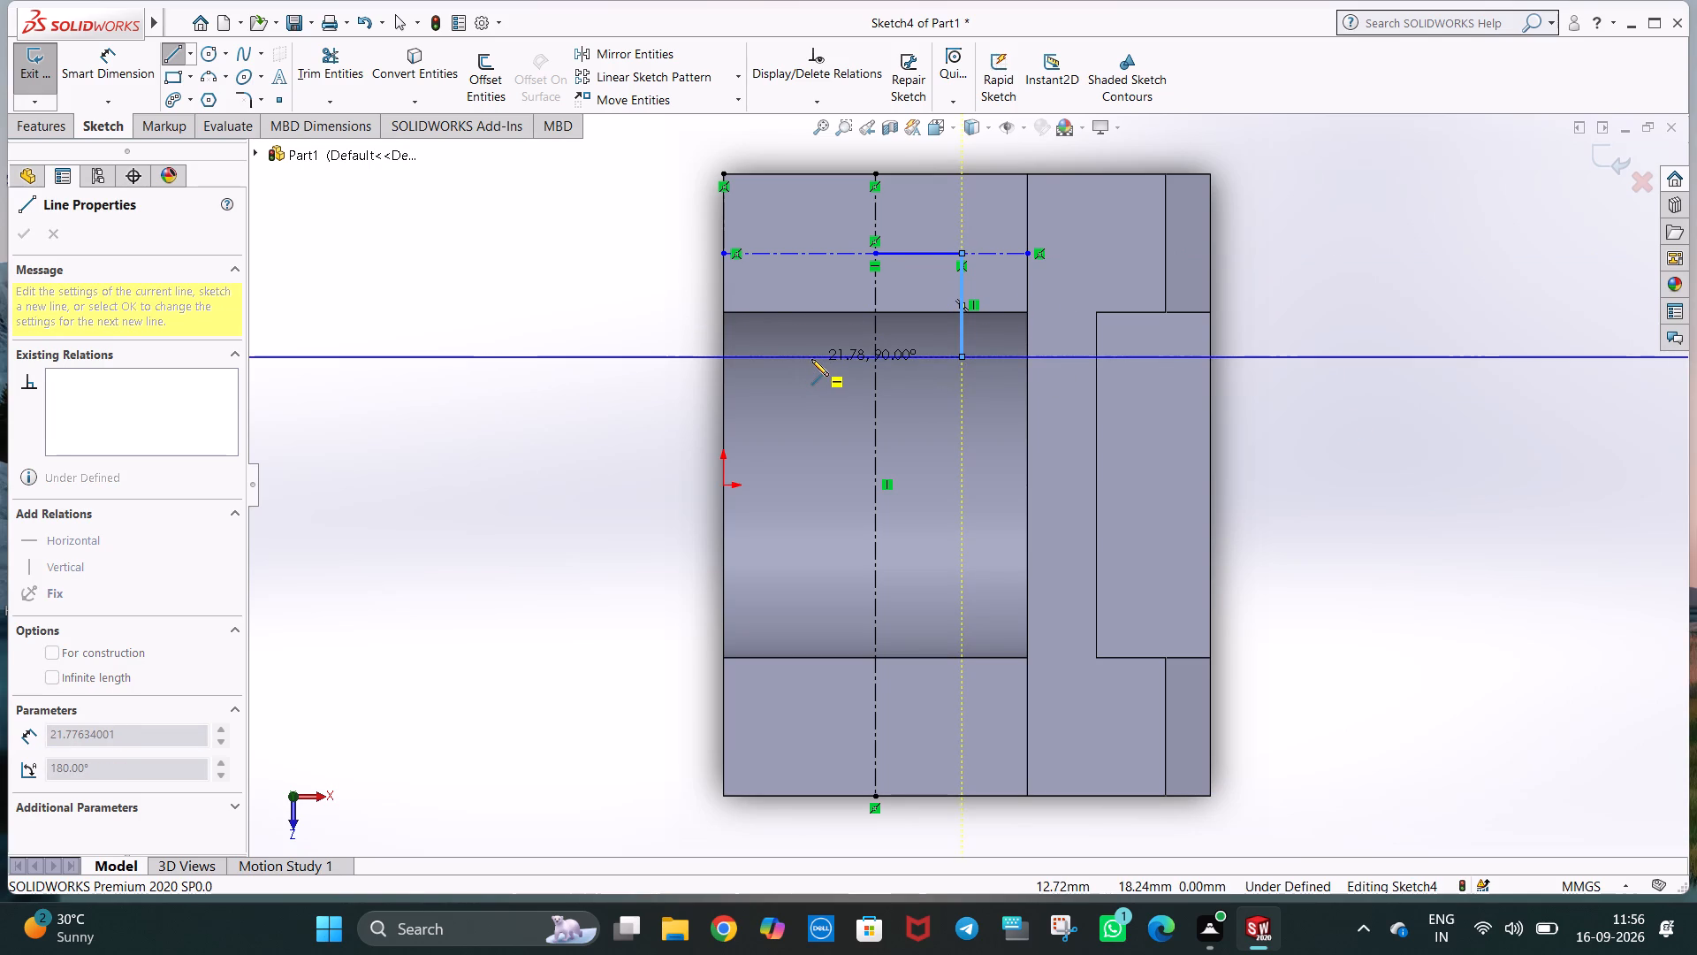
click(795, 359)
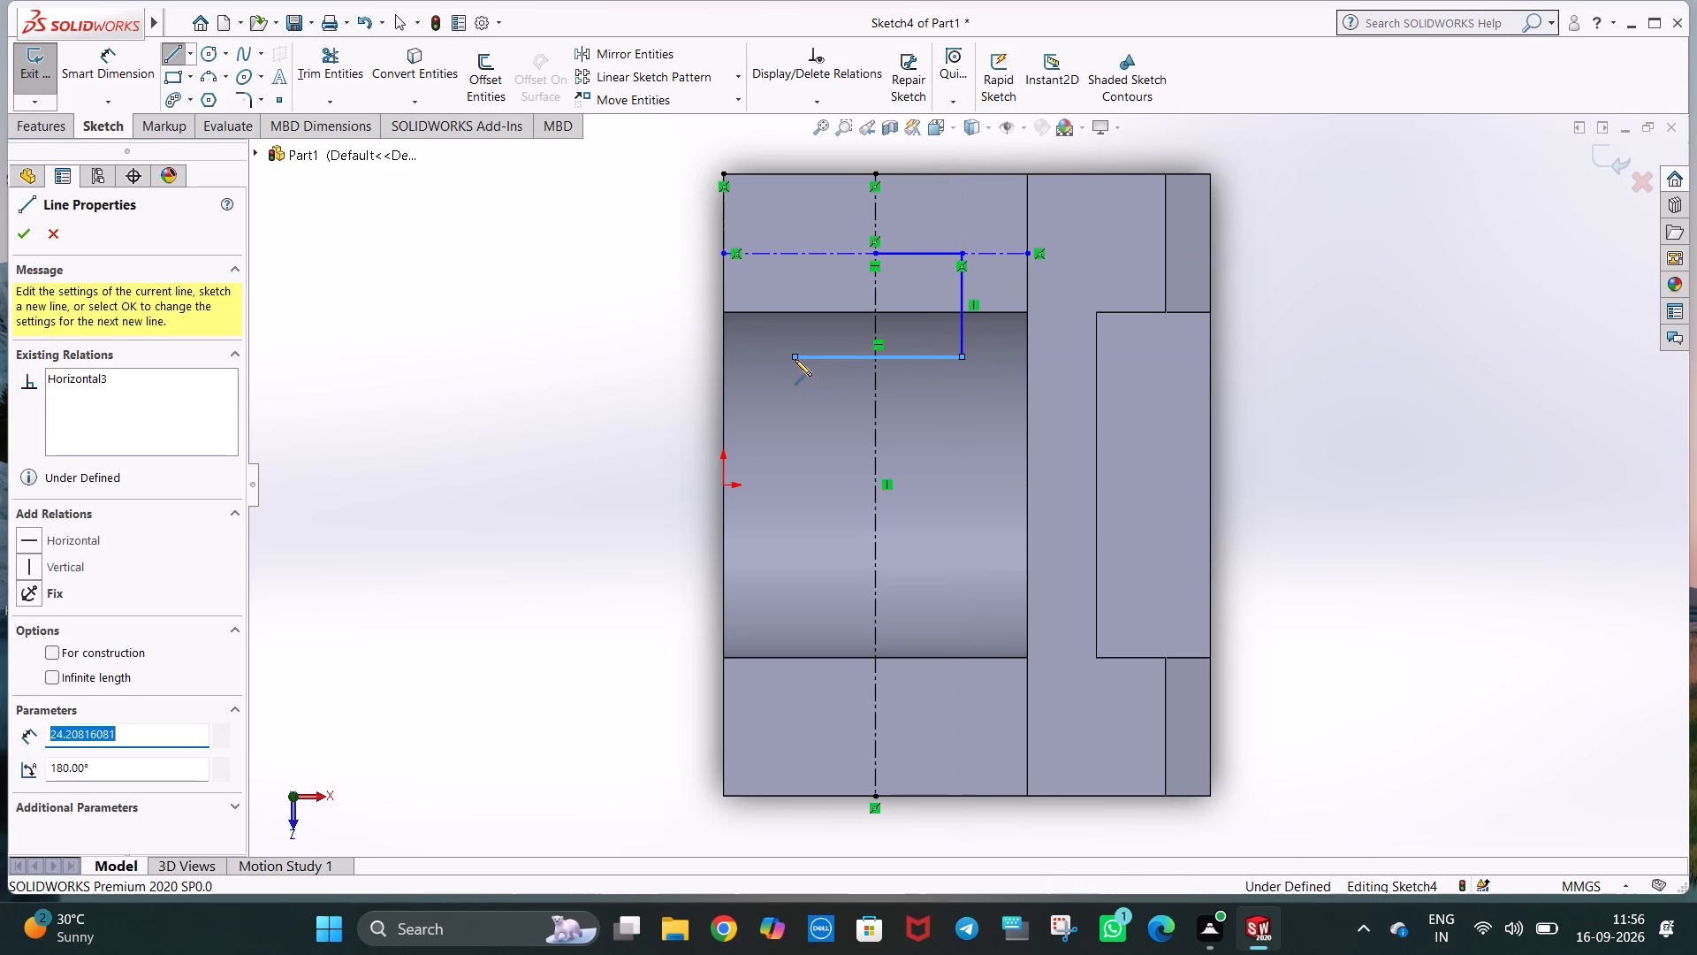
text(25)
key(Return)
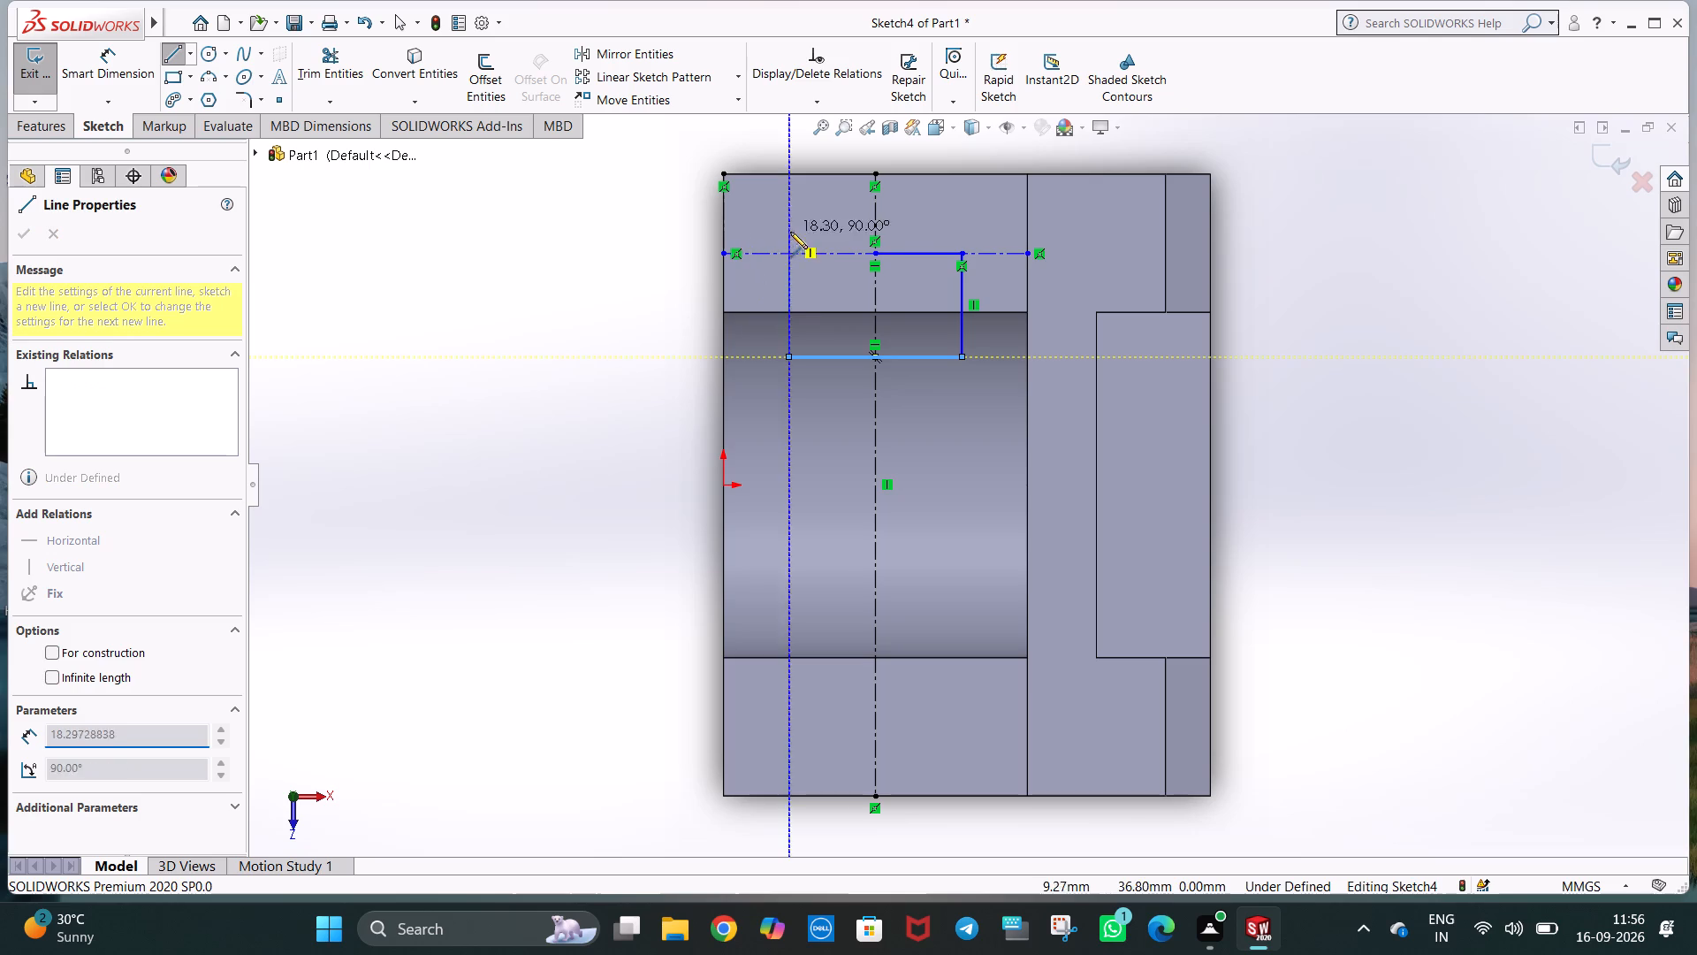
click(788, 254)
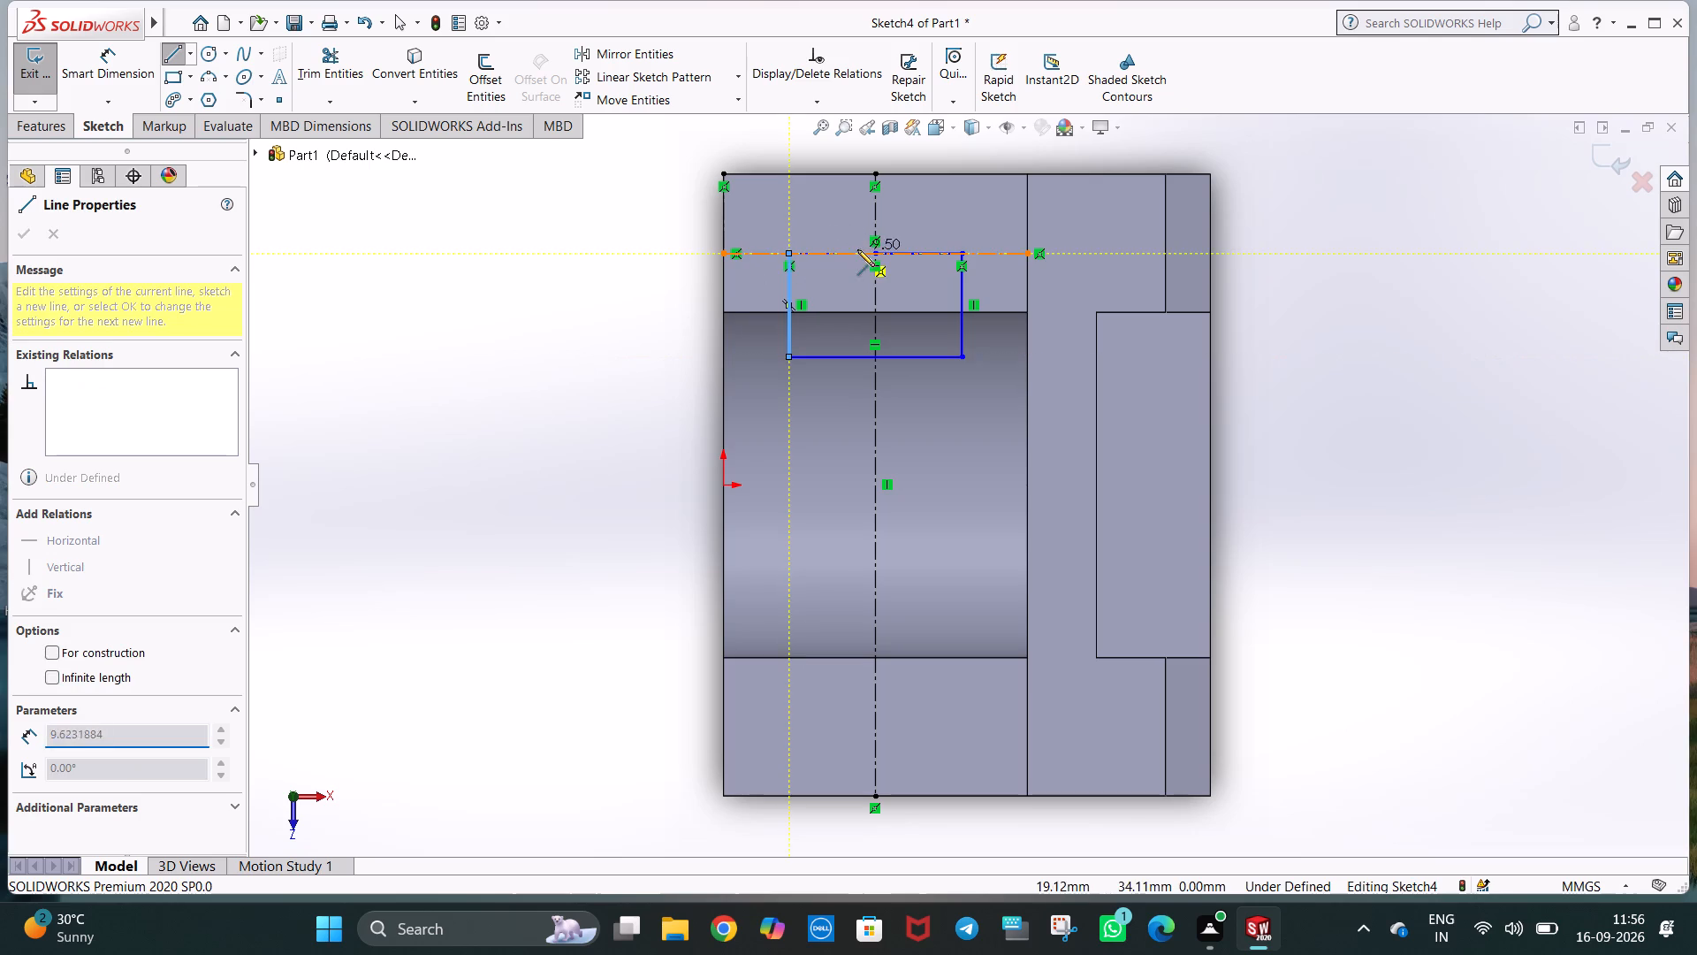
click(874, 253)
key(Escape)
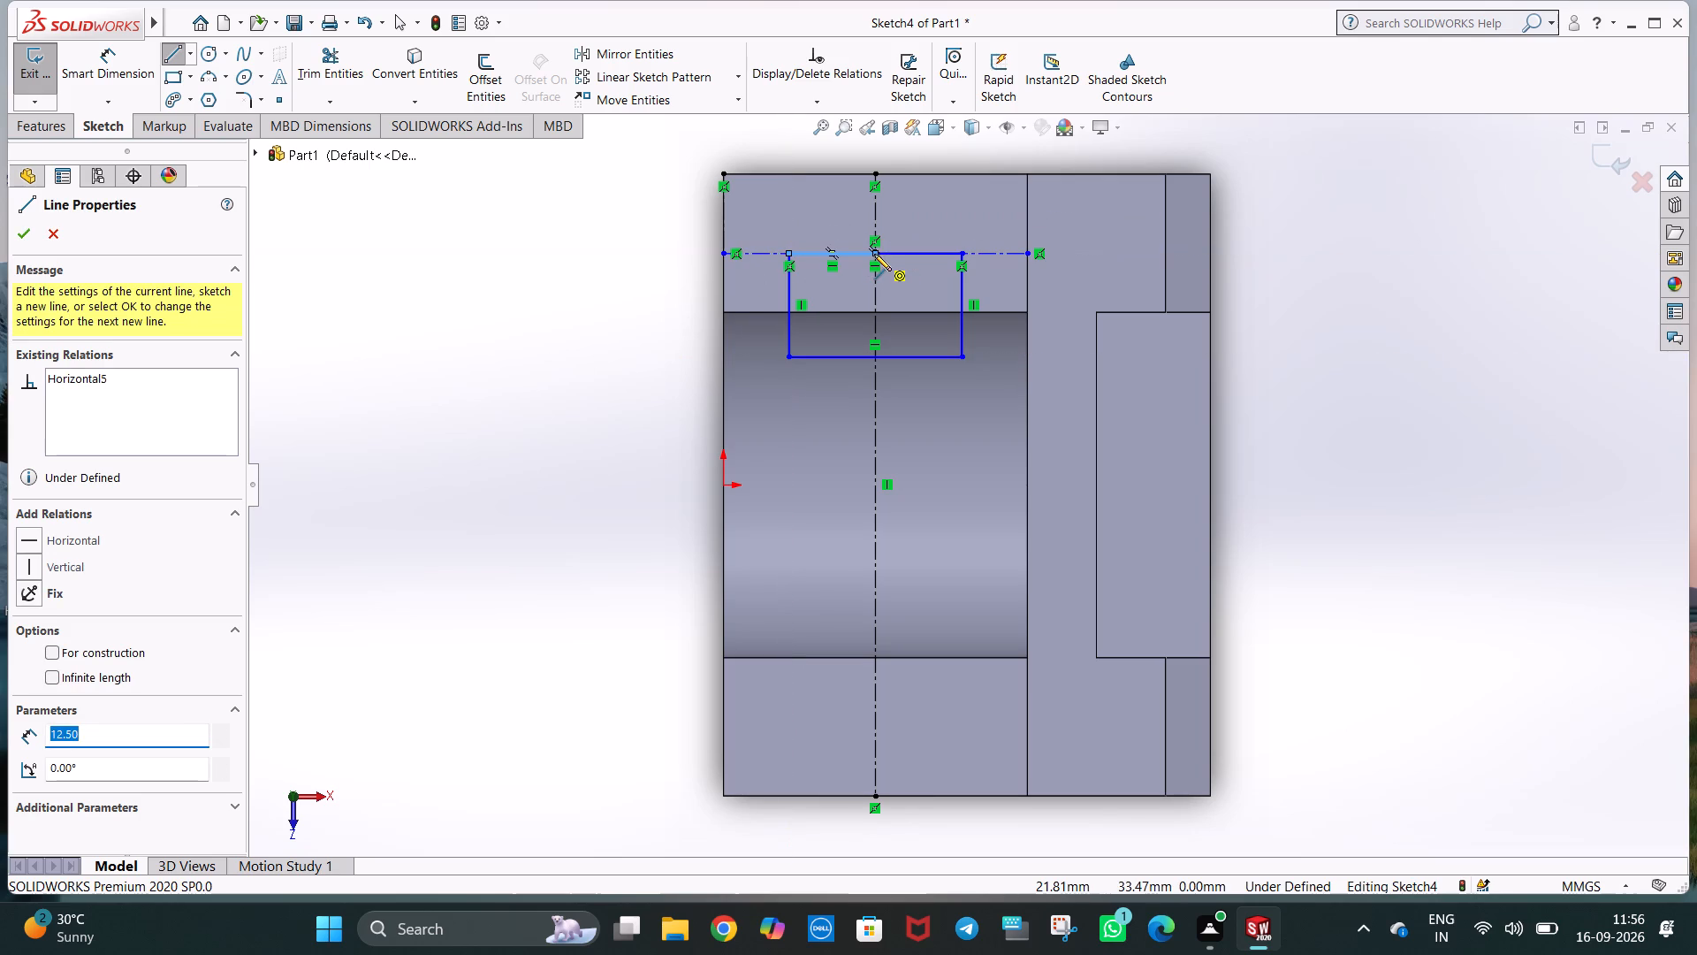
key(Escape)
key(Escape)
click(1293, 324)
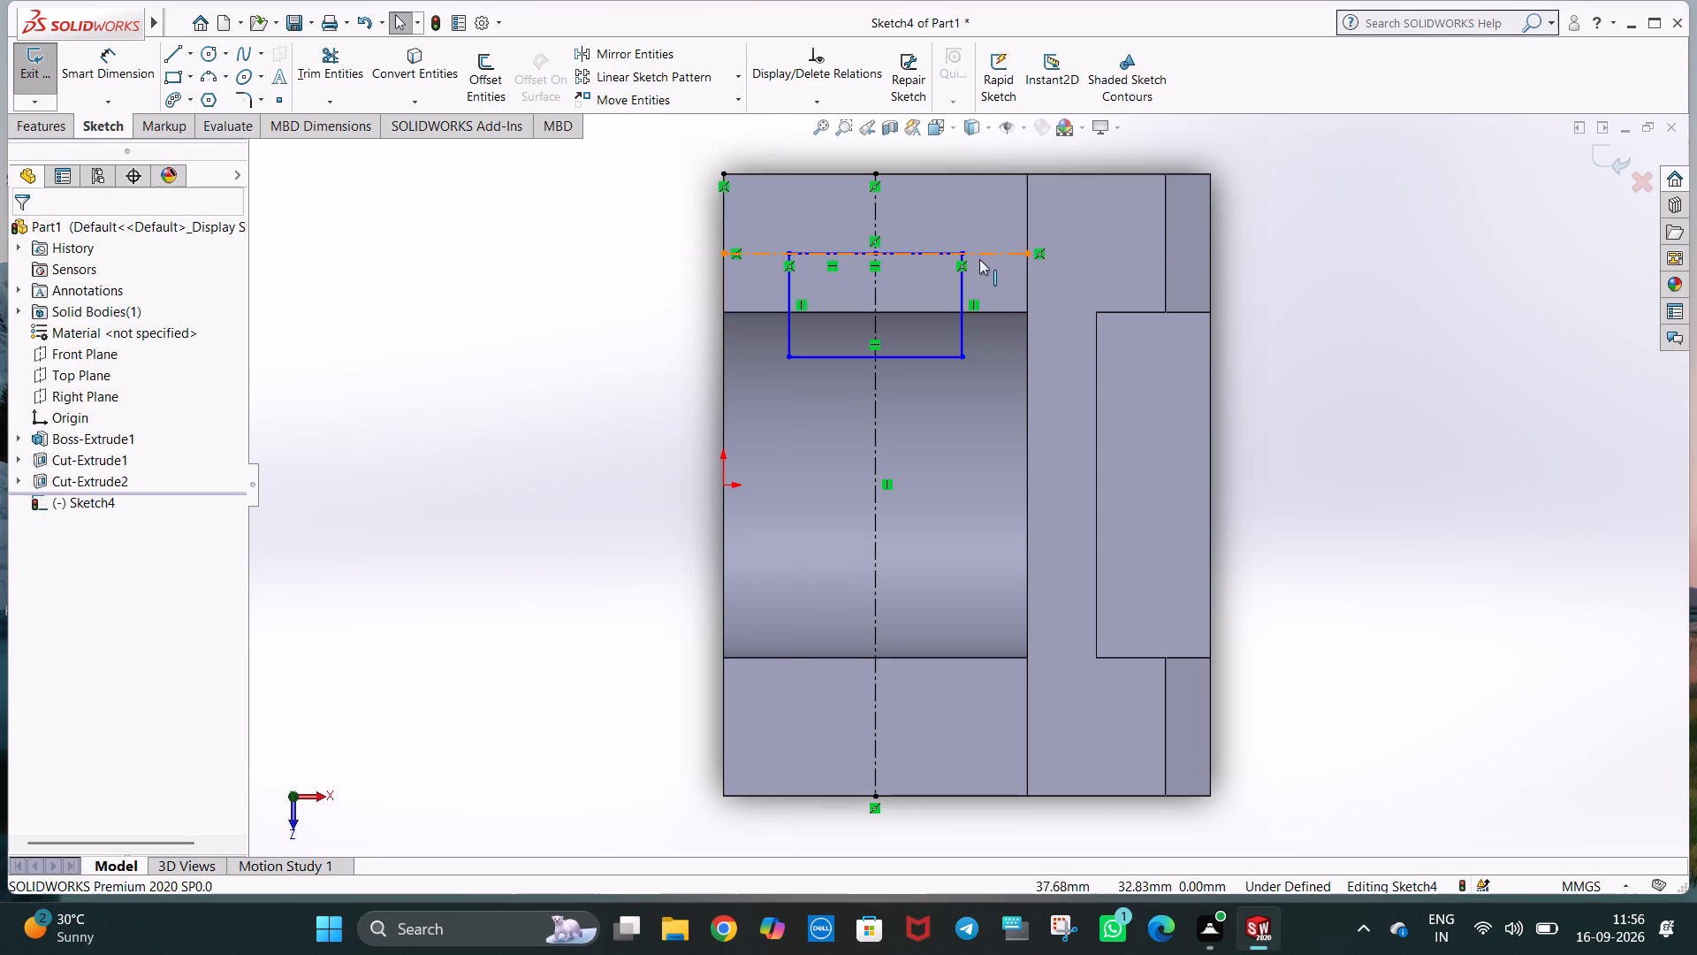
Sketch a horizontal centerline from the origin across the semicircular cut to the step edge, about 44 mm long.
click(194, 57)
click(224, 105)
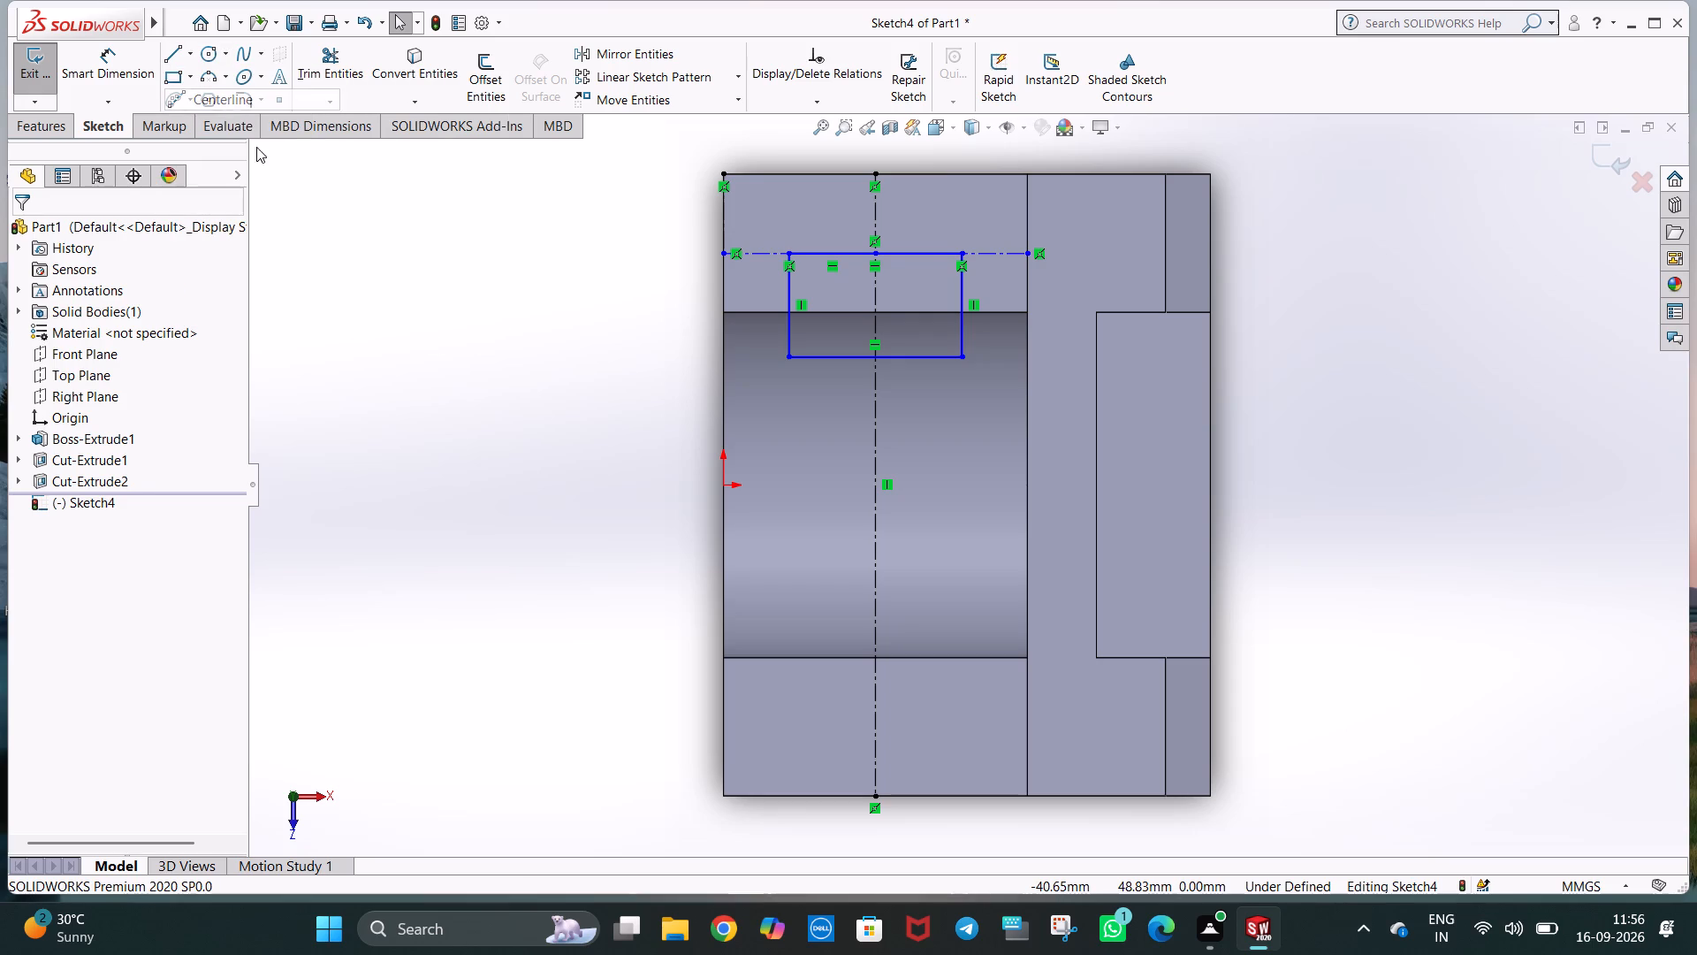
click(722, 485)
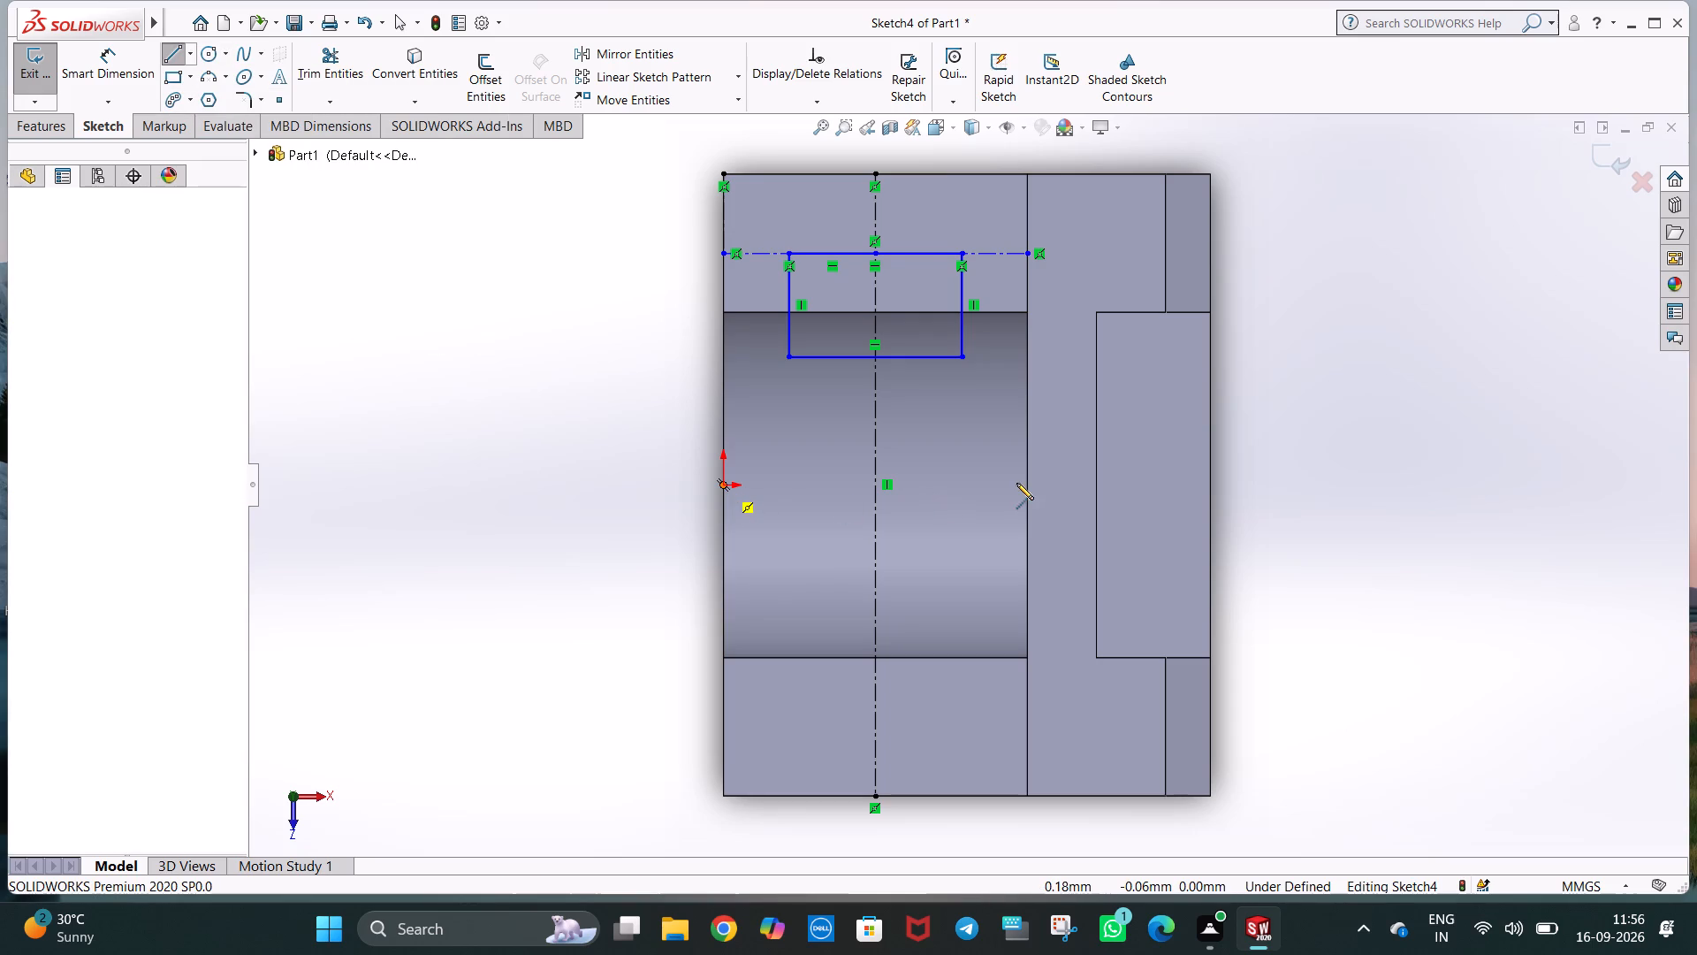
click(1027, 484)
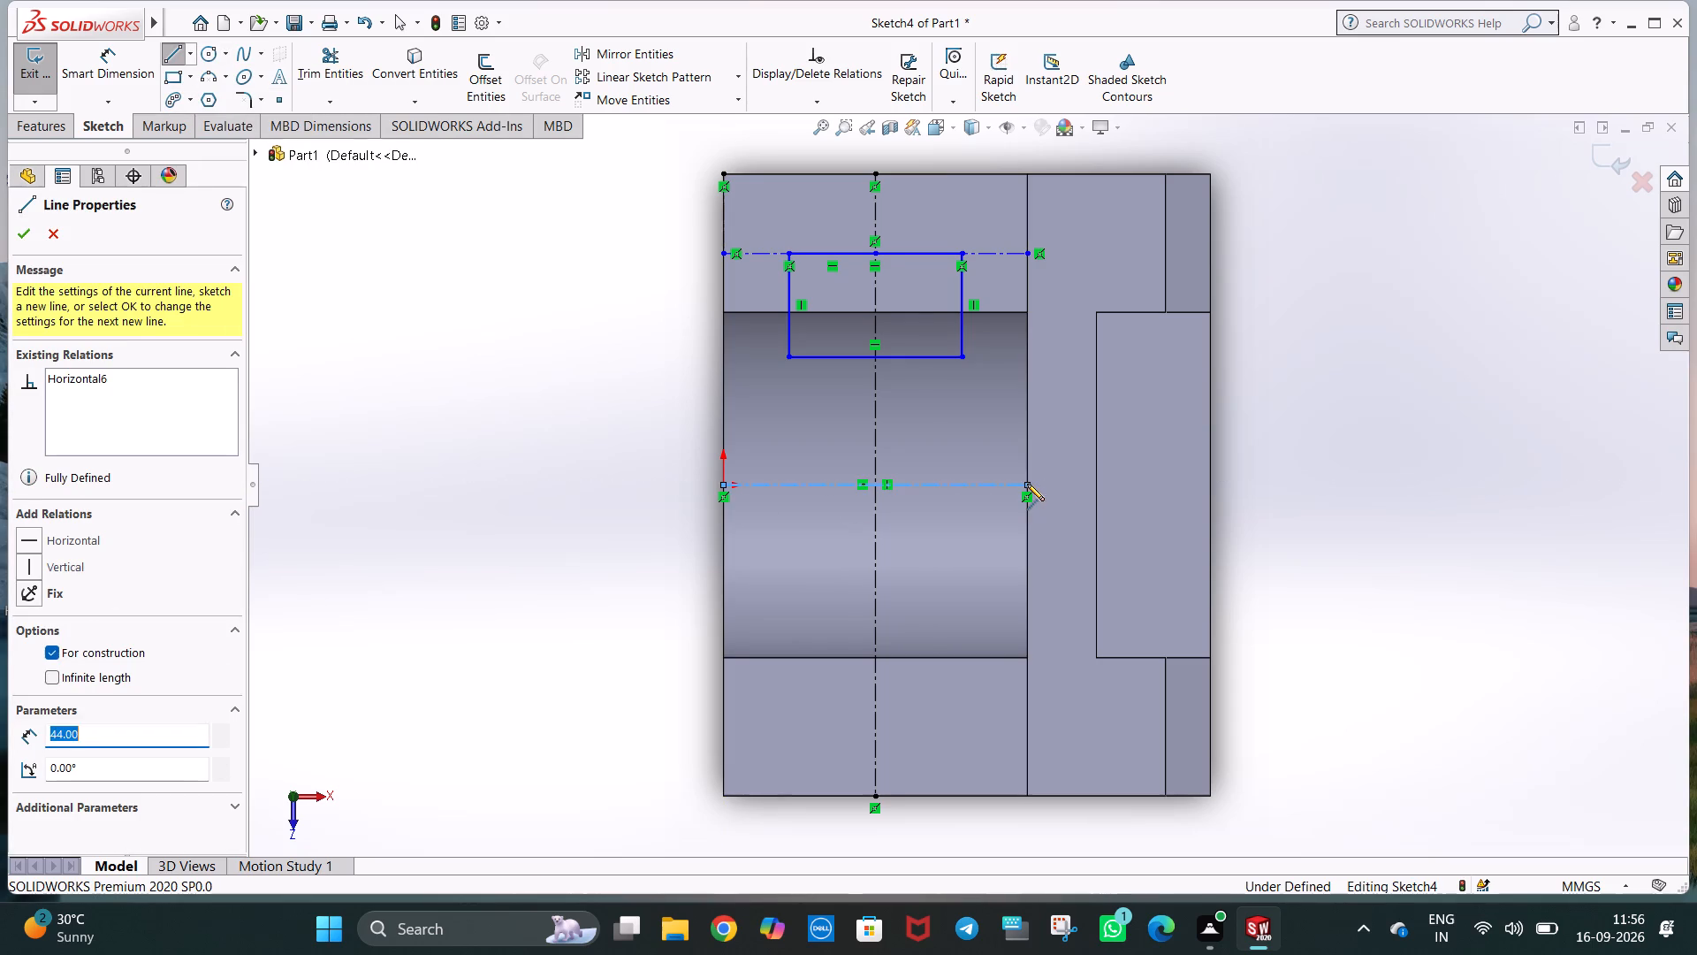
key(Escape)
key(Escape)
click(1320, 421)
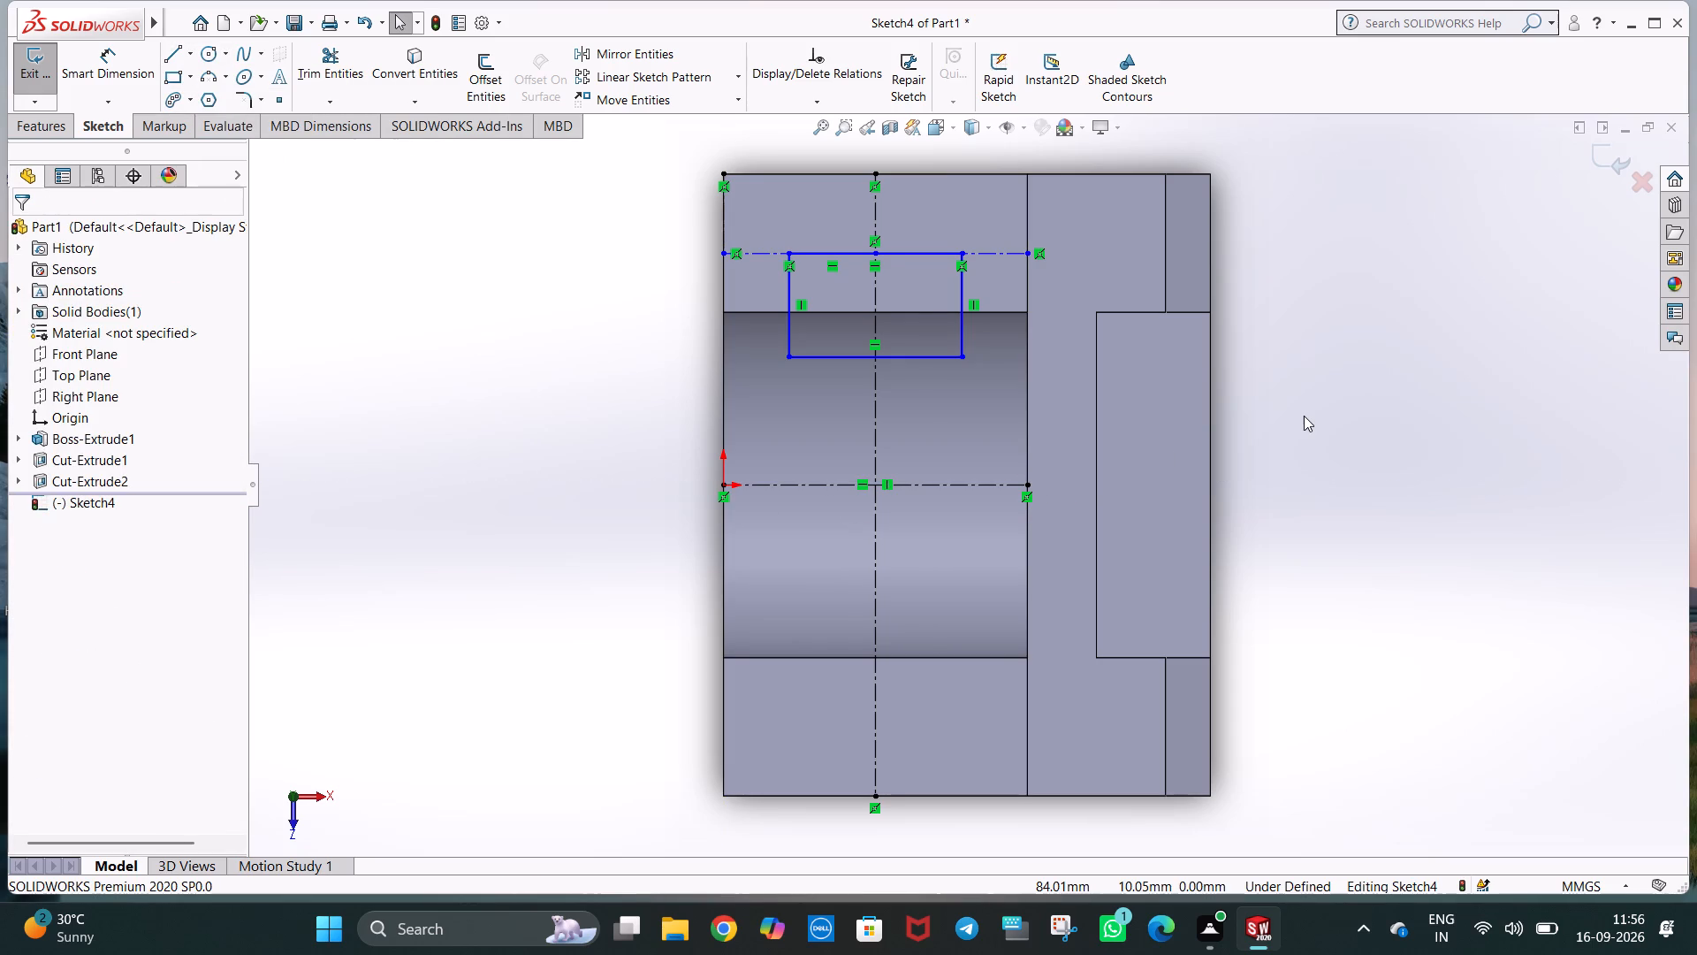
Save the part to the Desktop as Half bearing bracket.
key(ctrl+s)
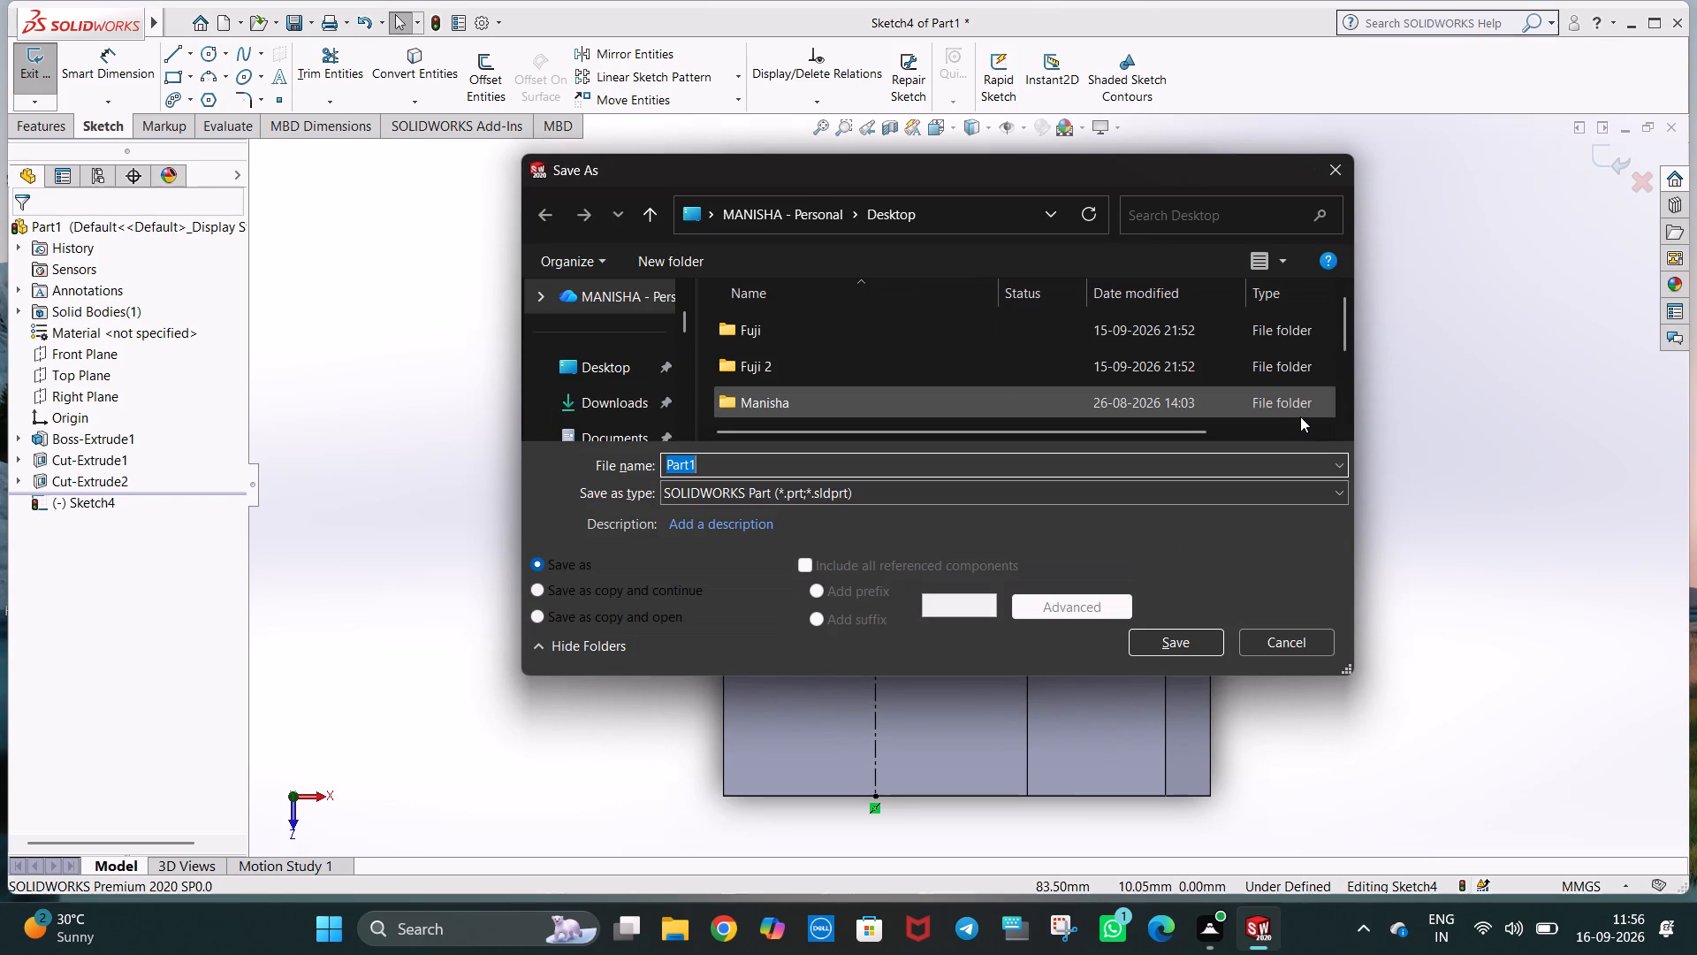
key(BackSpace)
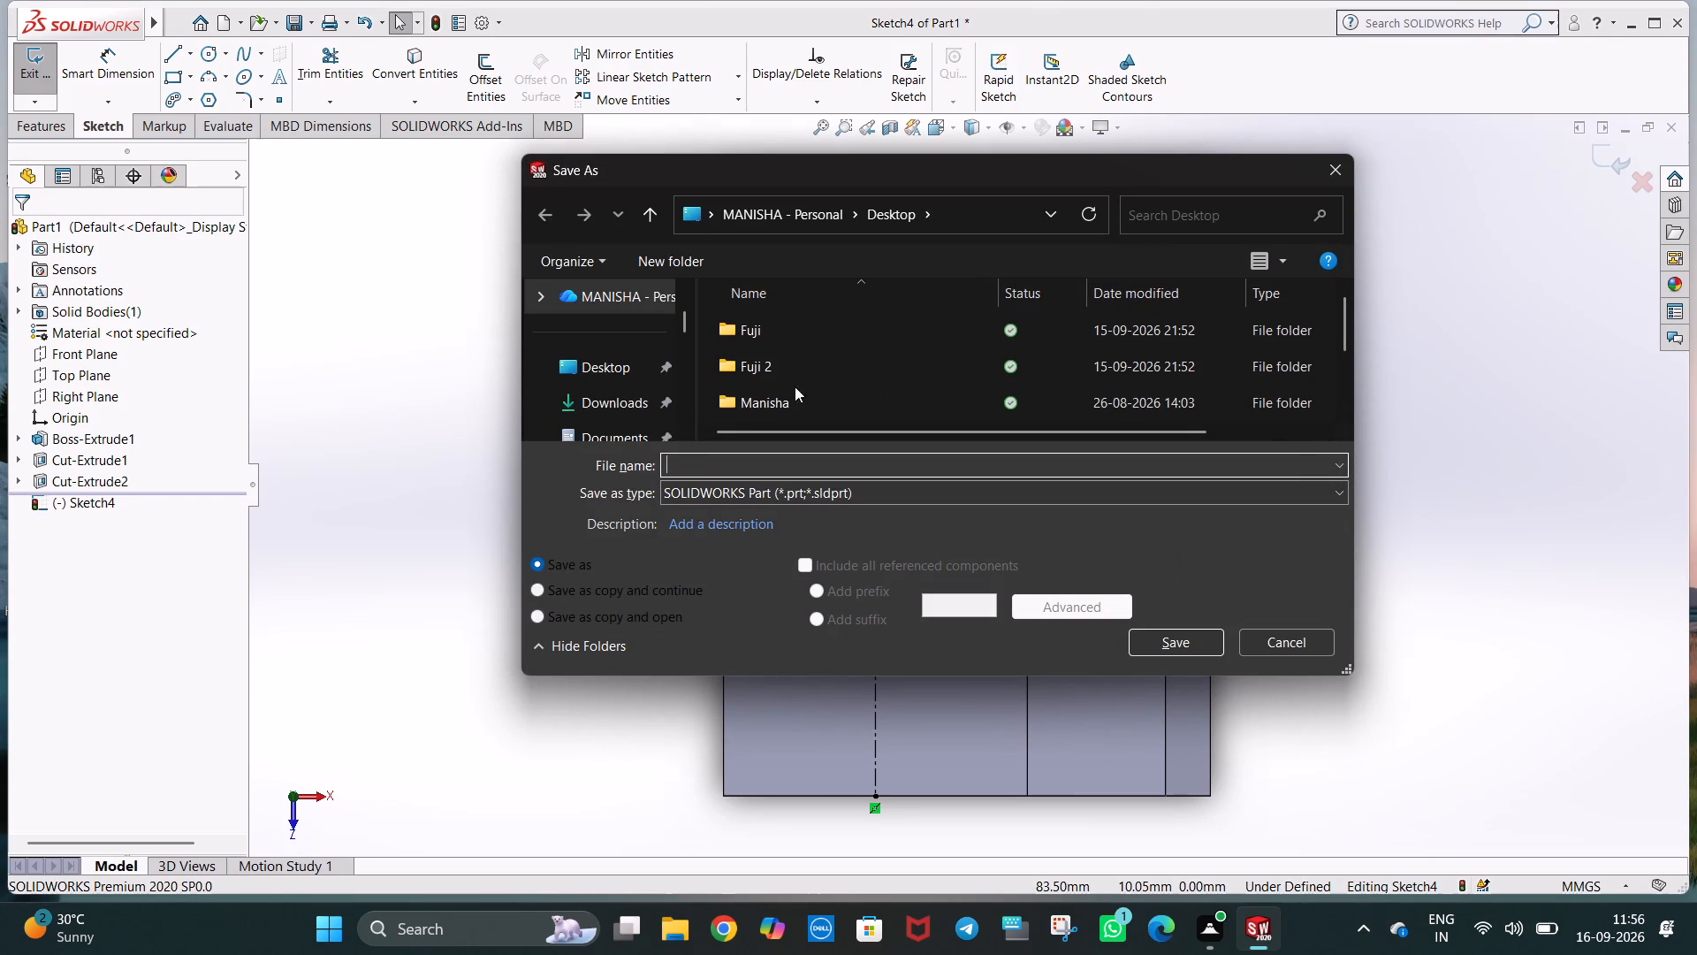
click(651, 361)
scroll(1121, 399, down, 3)
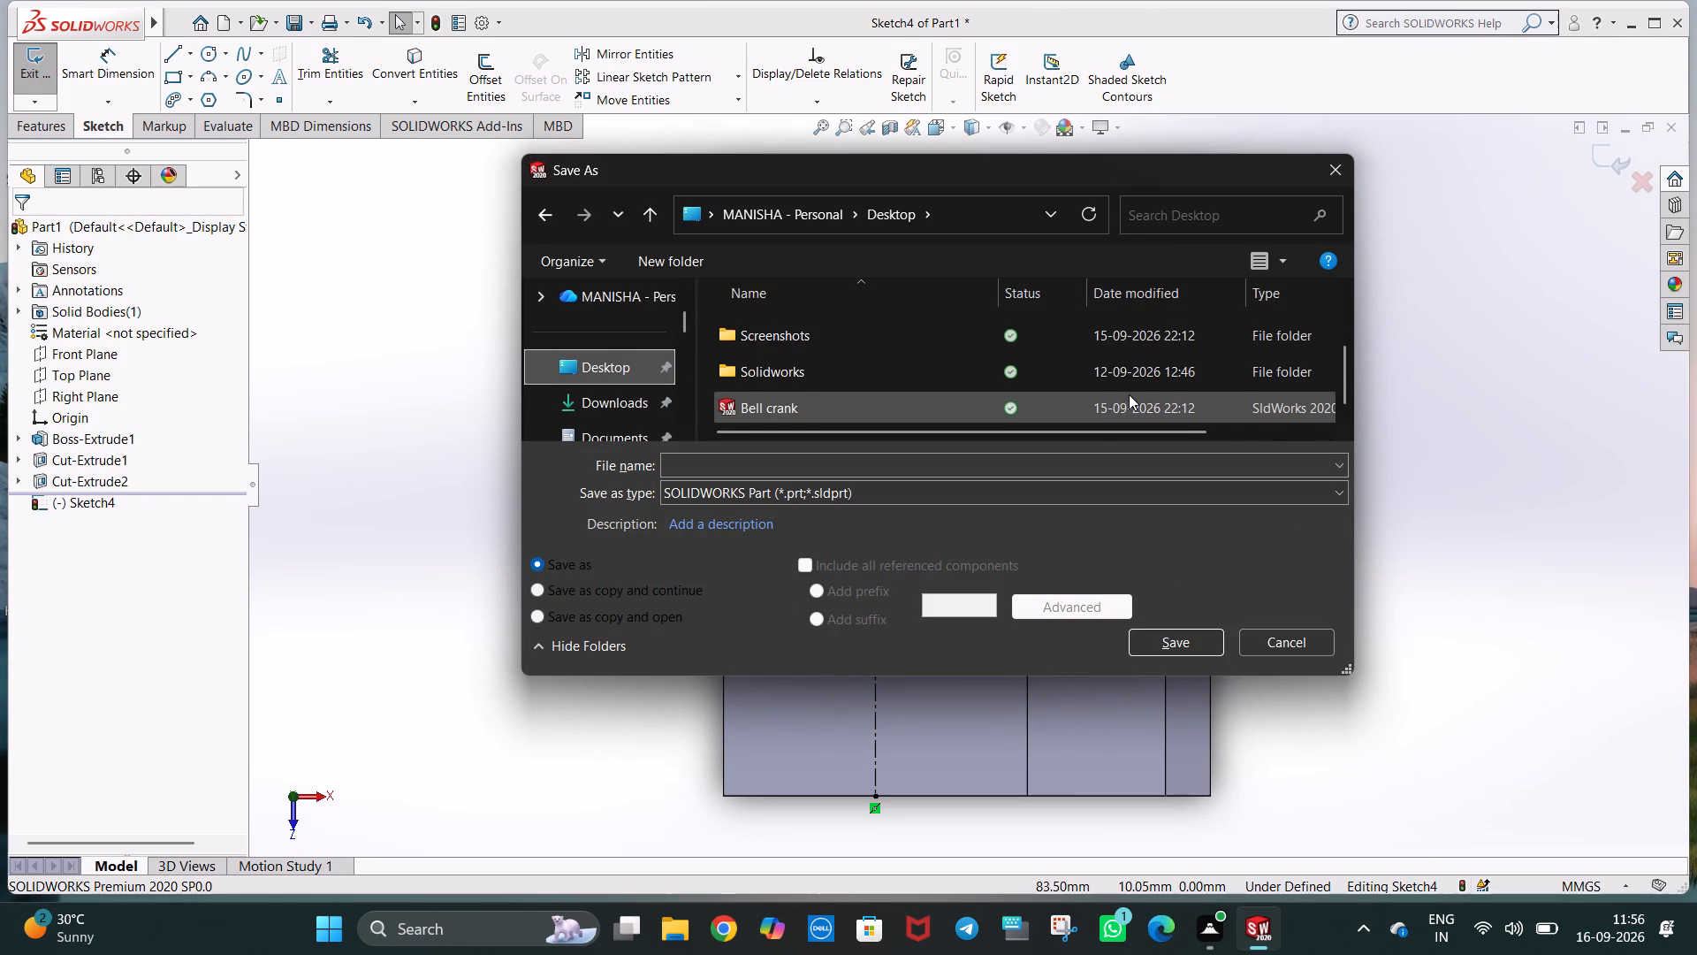
scroll(1129, 394, down, 4)
scroll(1012, 395, up, 5)
scroll(1010, 386, down, 4)
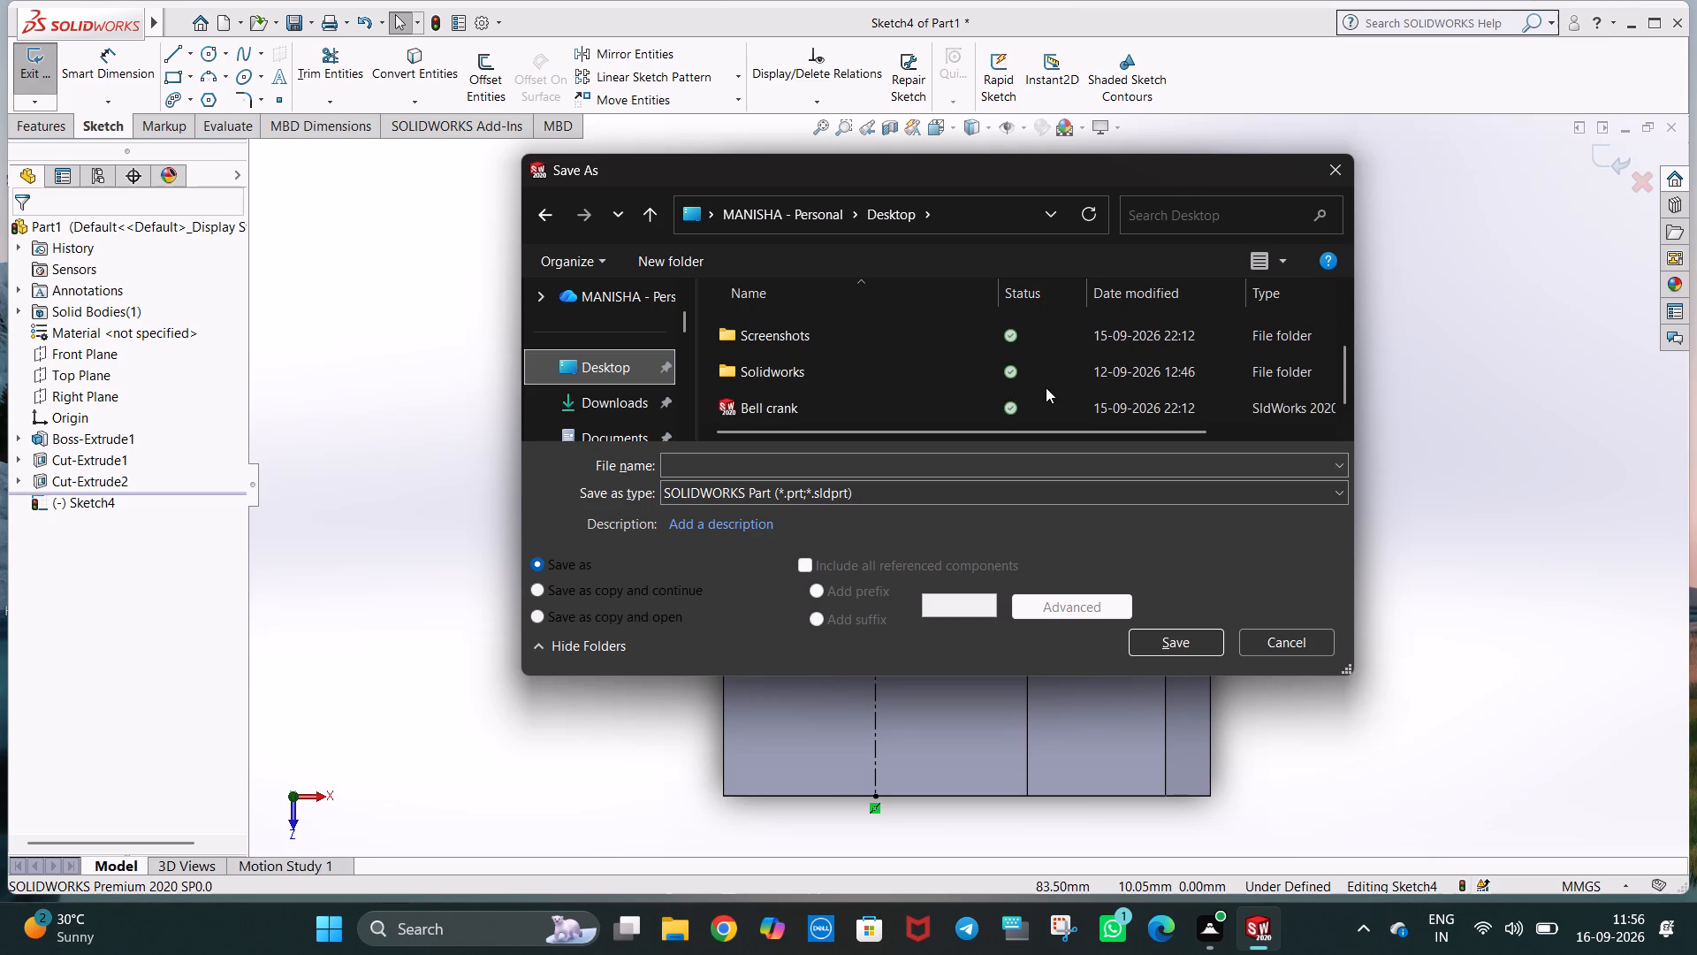
scroll(1046, 387, down, 6)
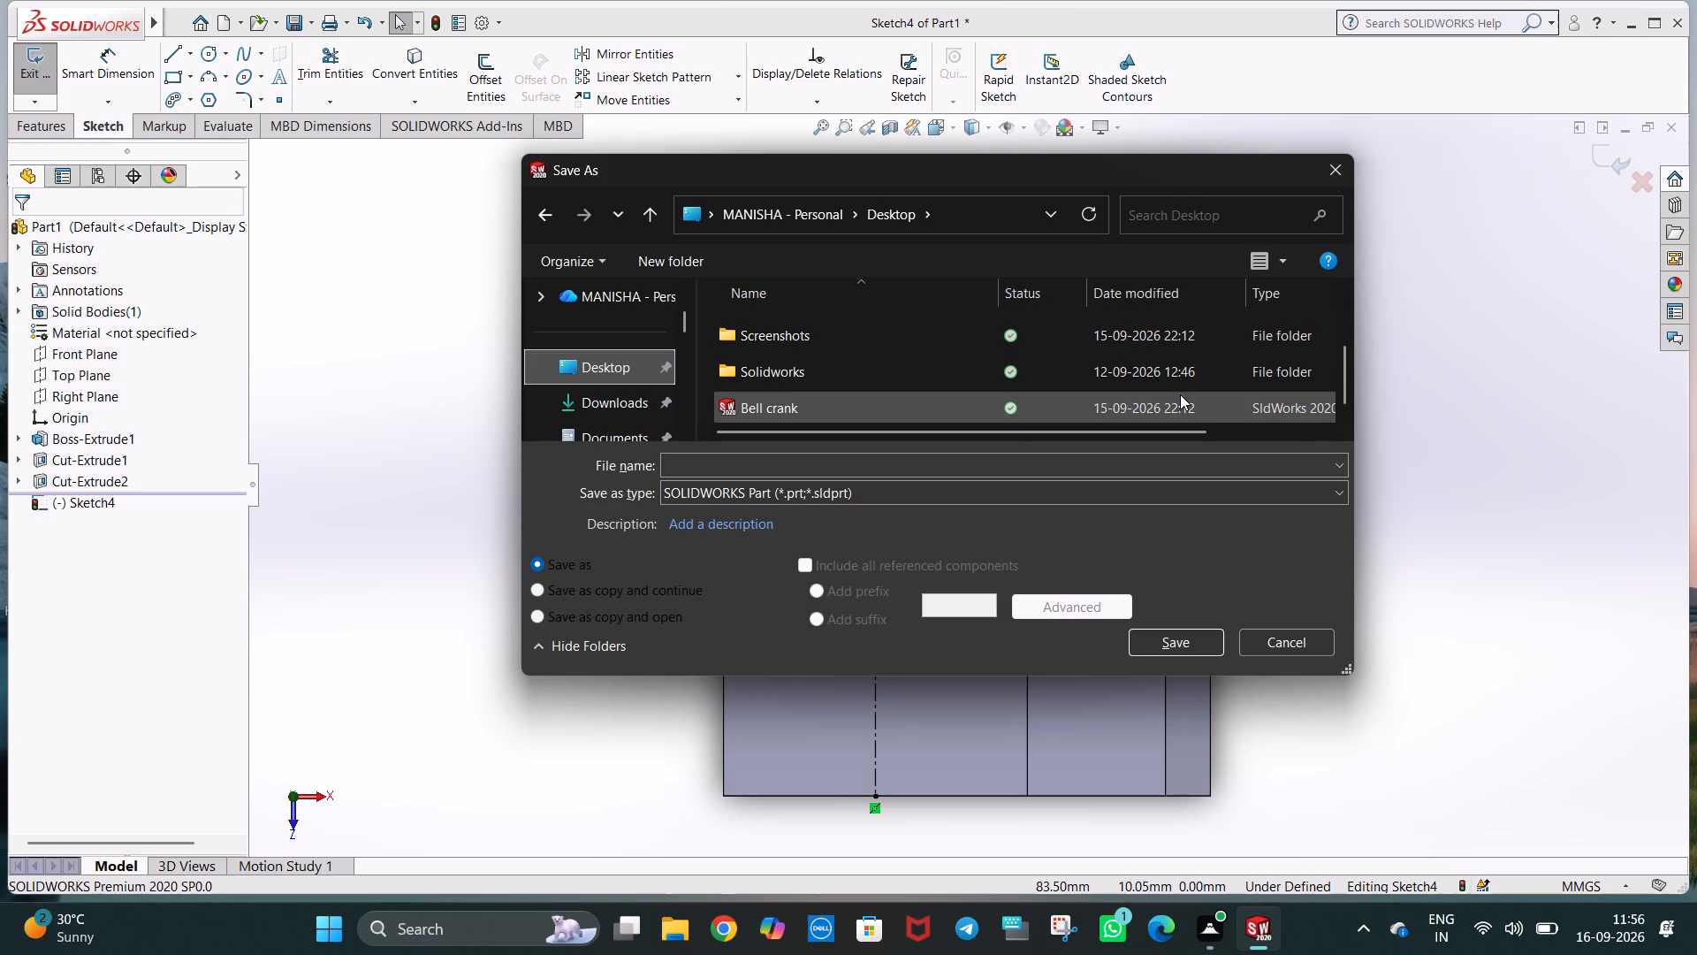
click(868, 464)
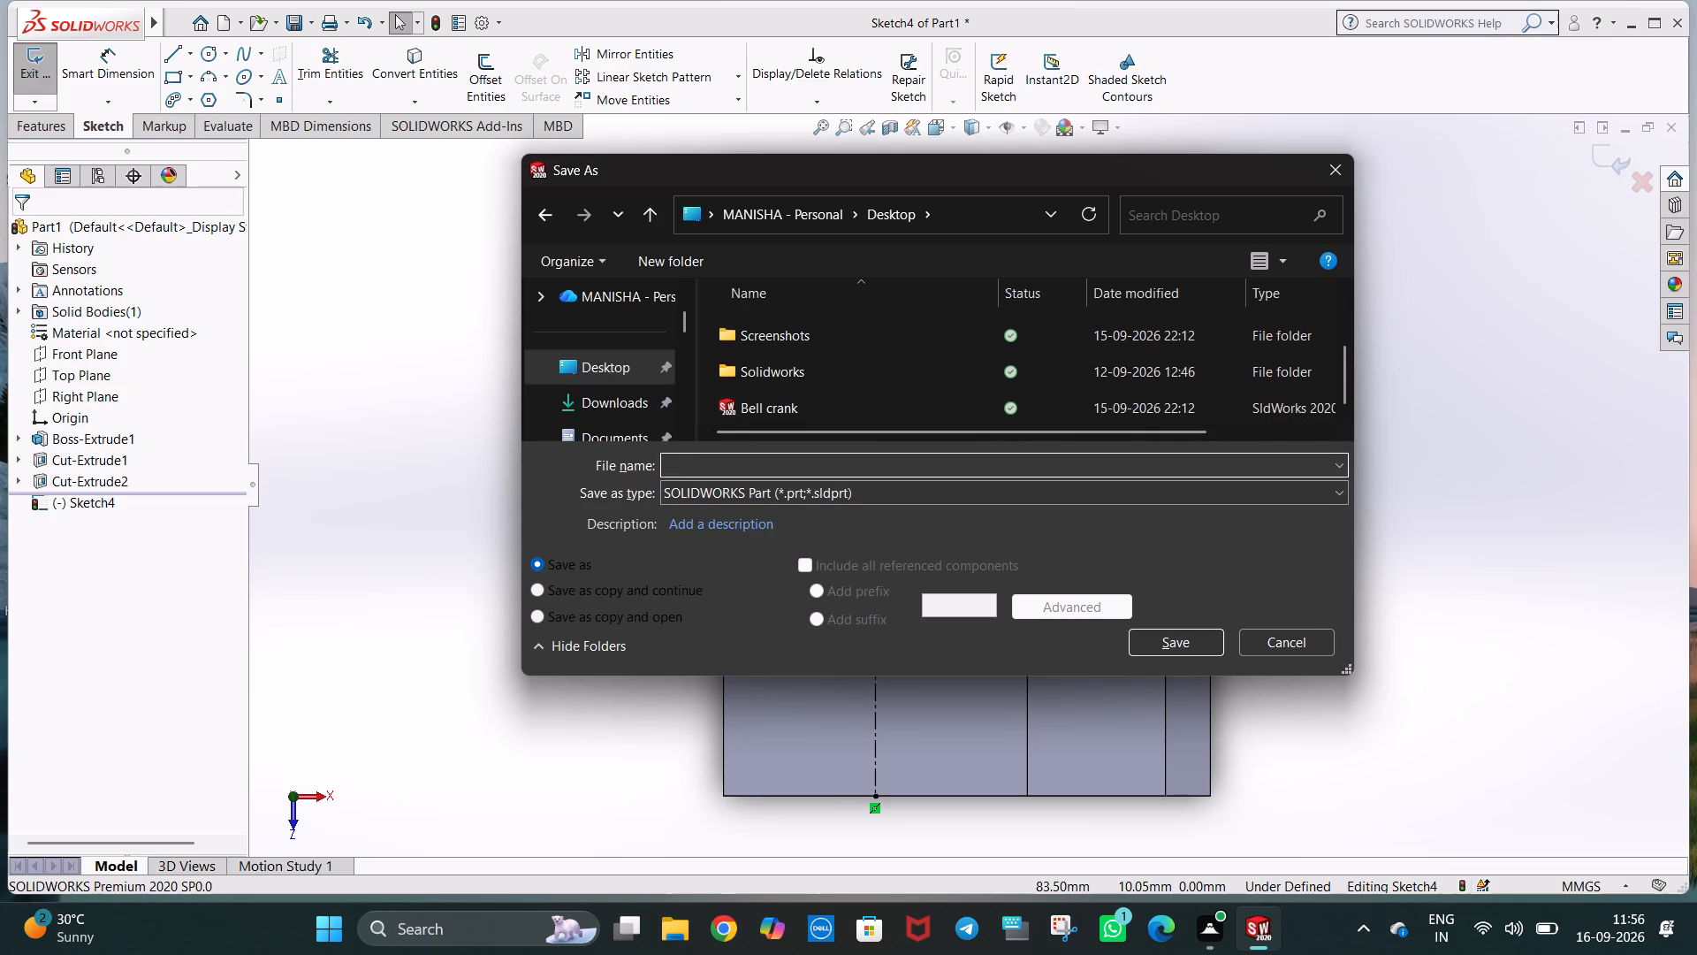
text(alf)
key(space)
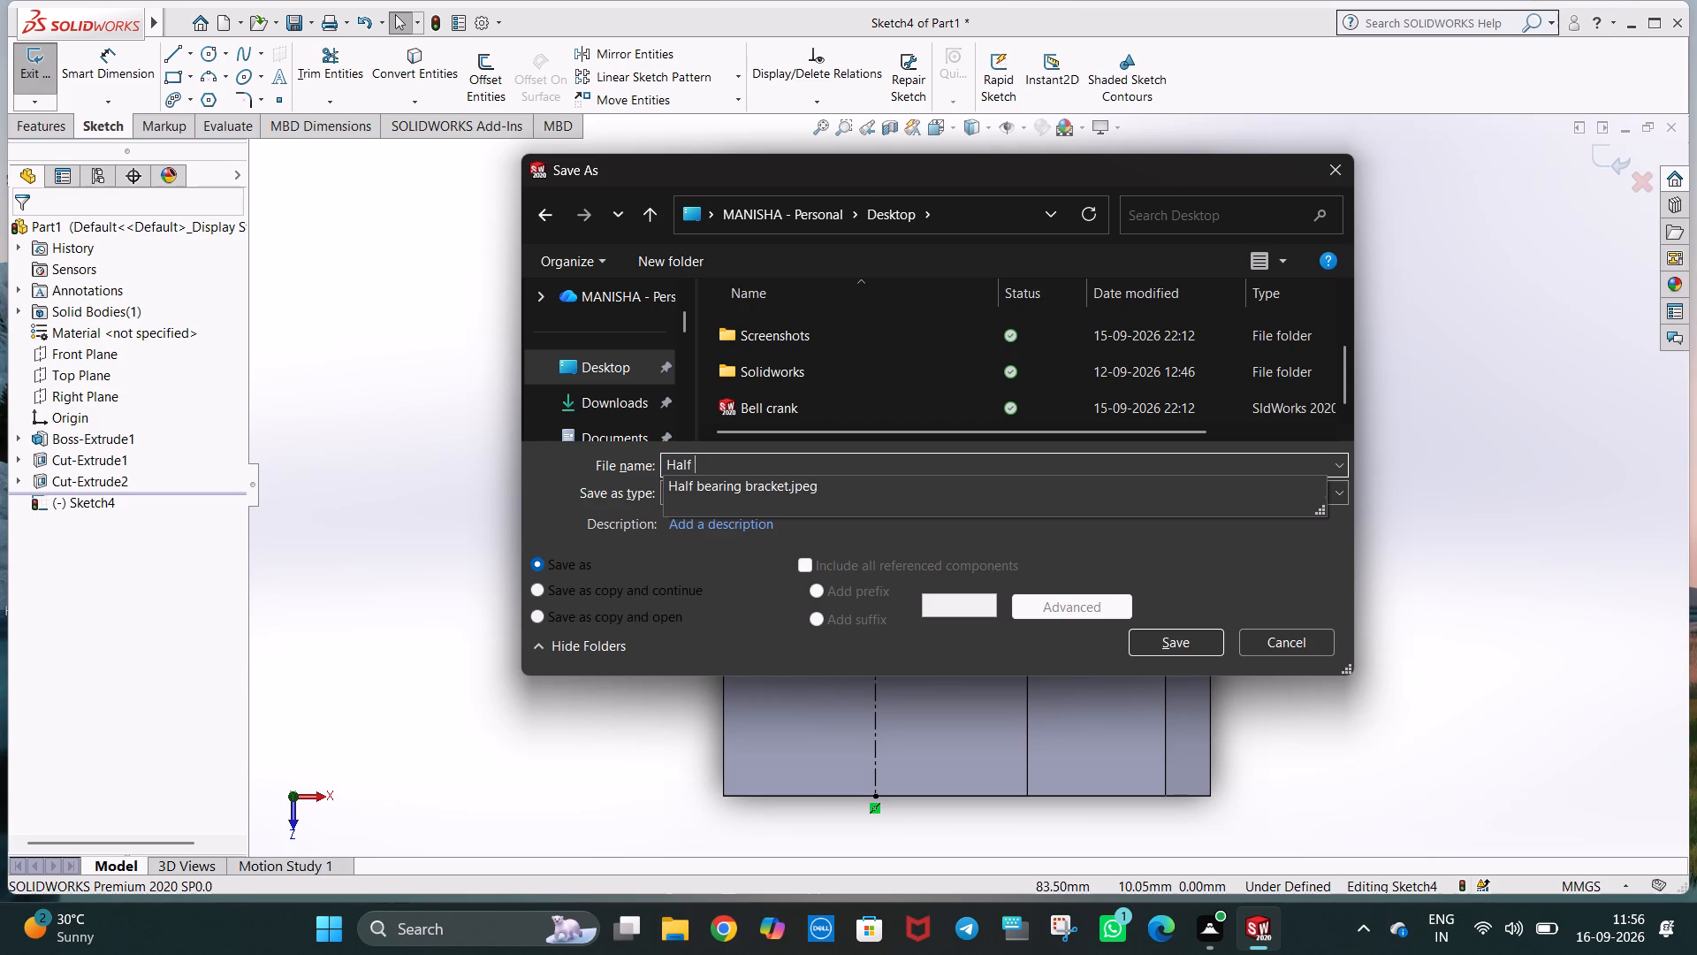
text(bearing)
key(space)
text(bracj)
key(BackSpace)
text(ket)
click(601, 358)
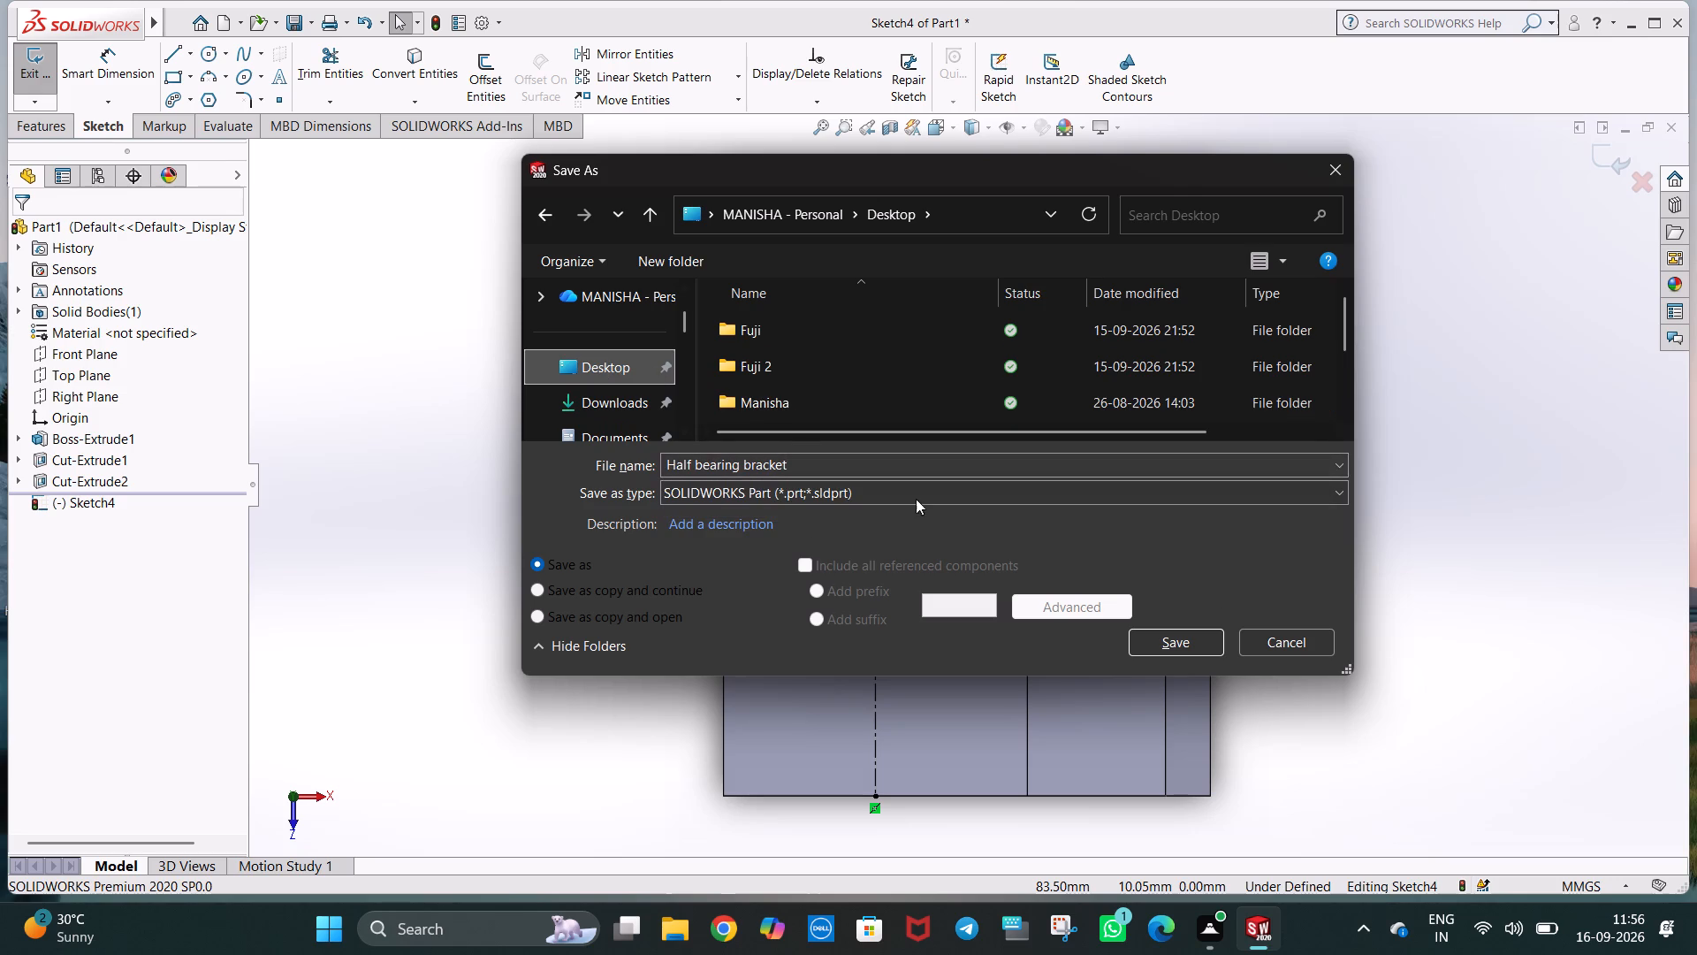
click(1154, 643)
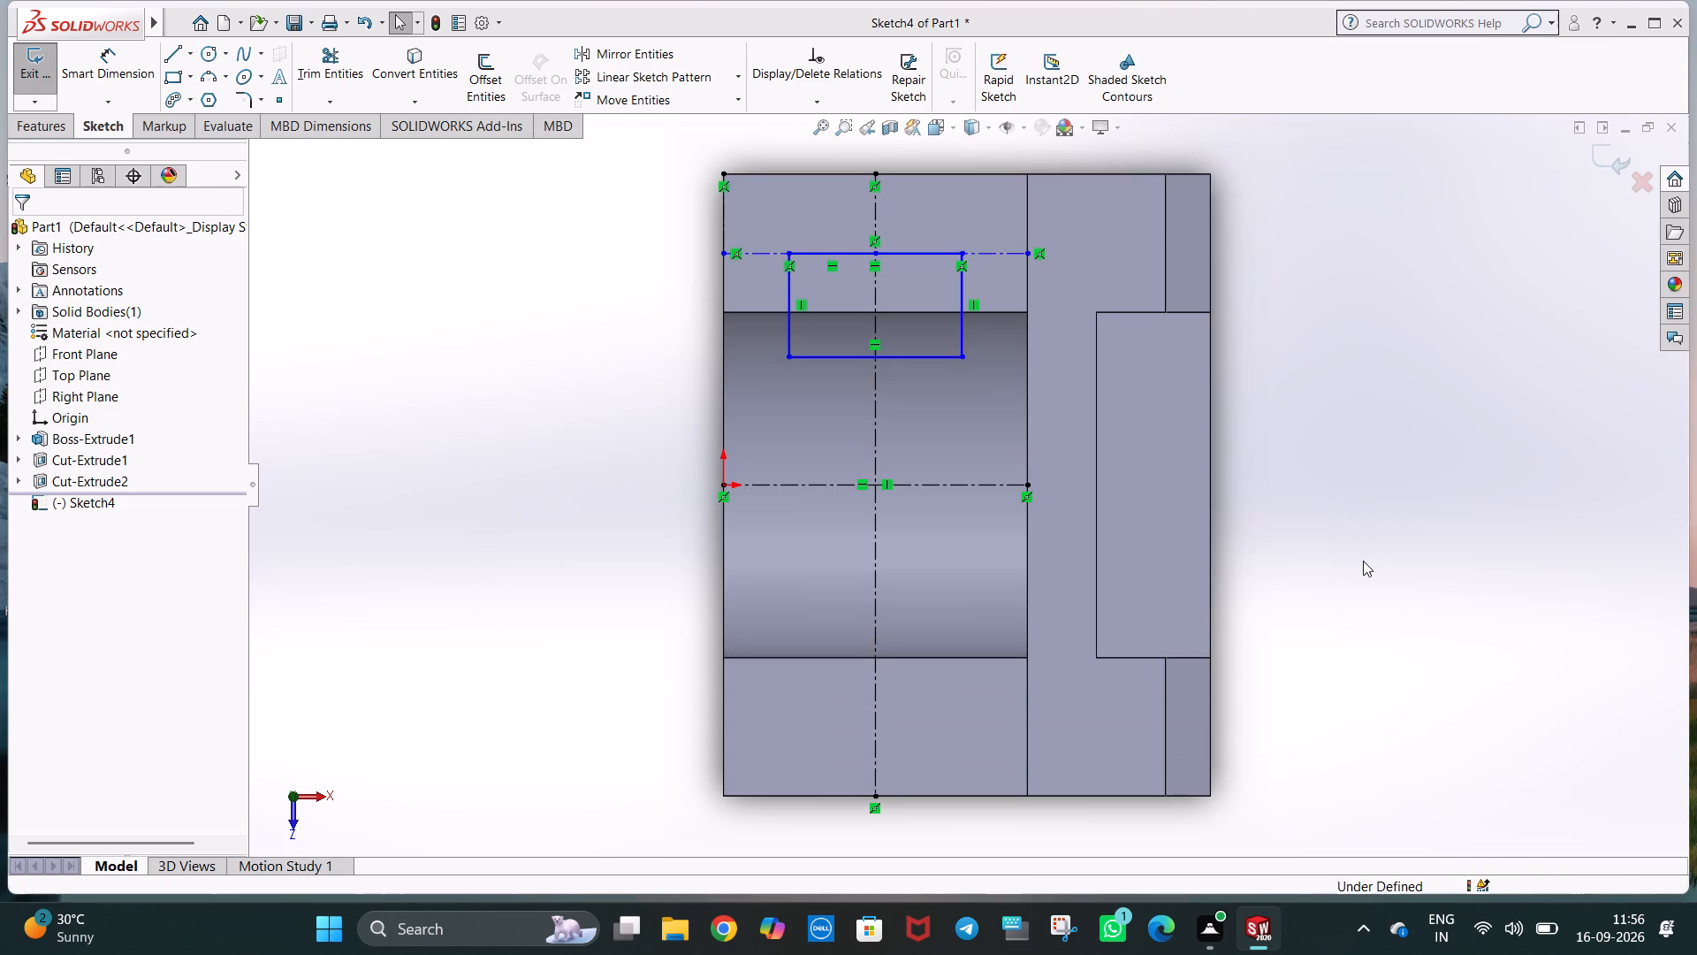
click(1363, 561)
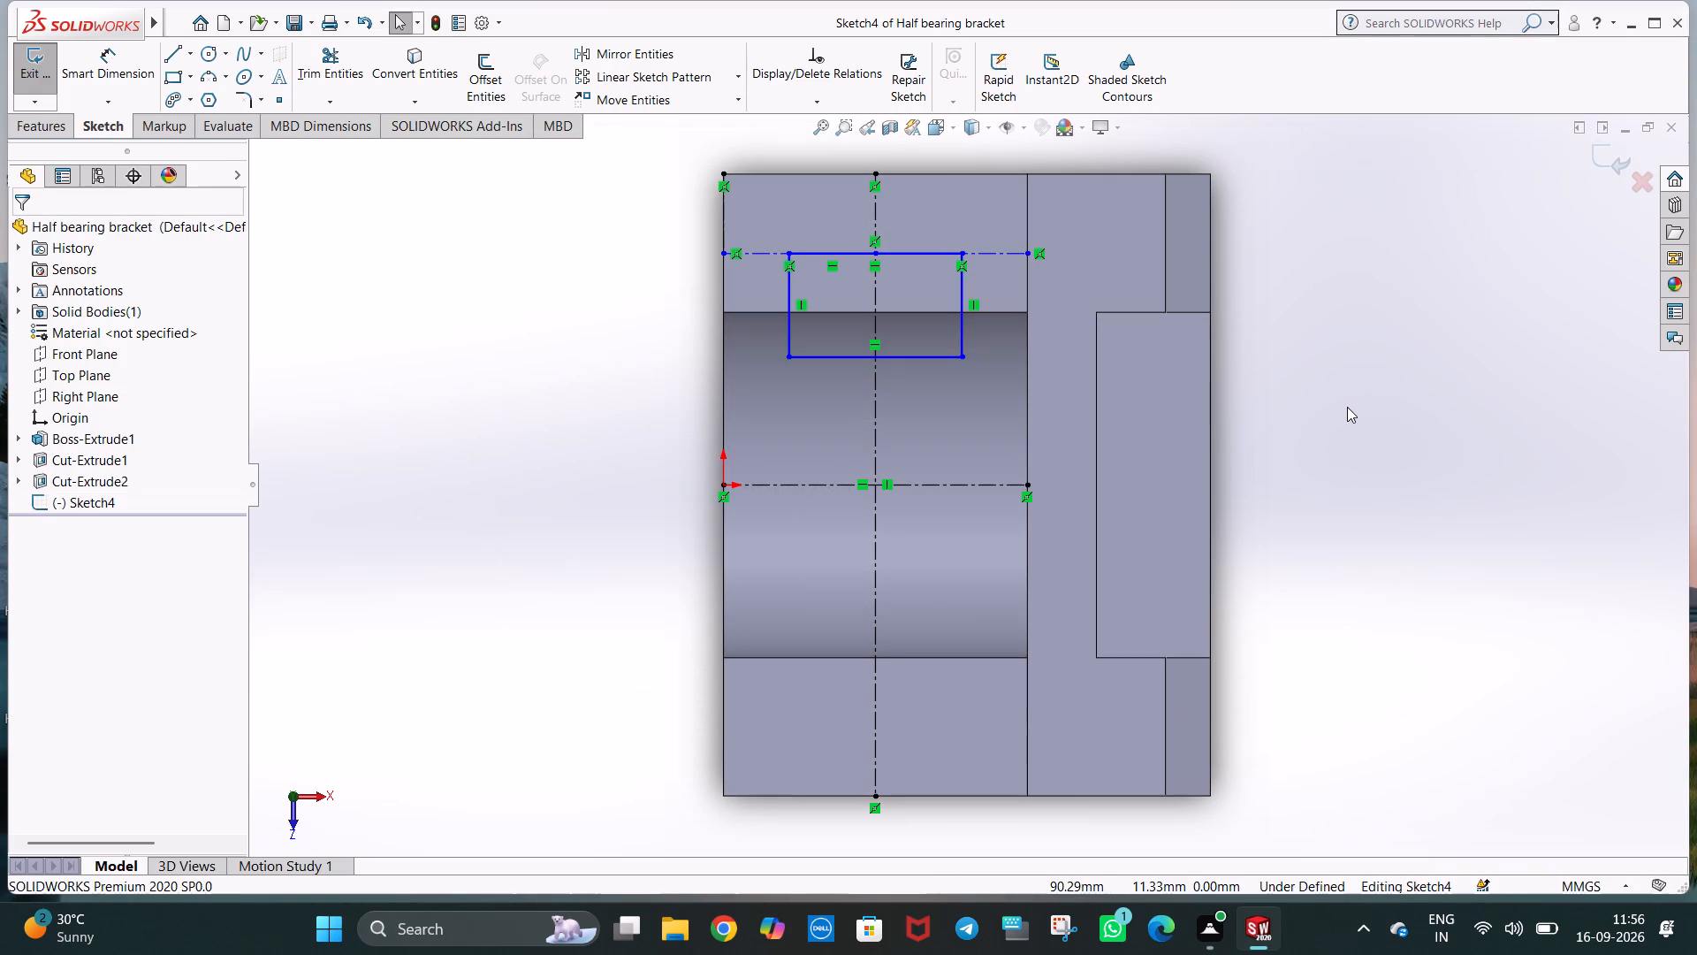
key(ctrl+s)
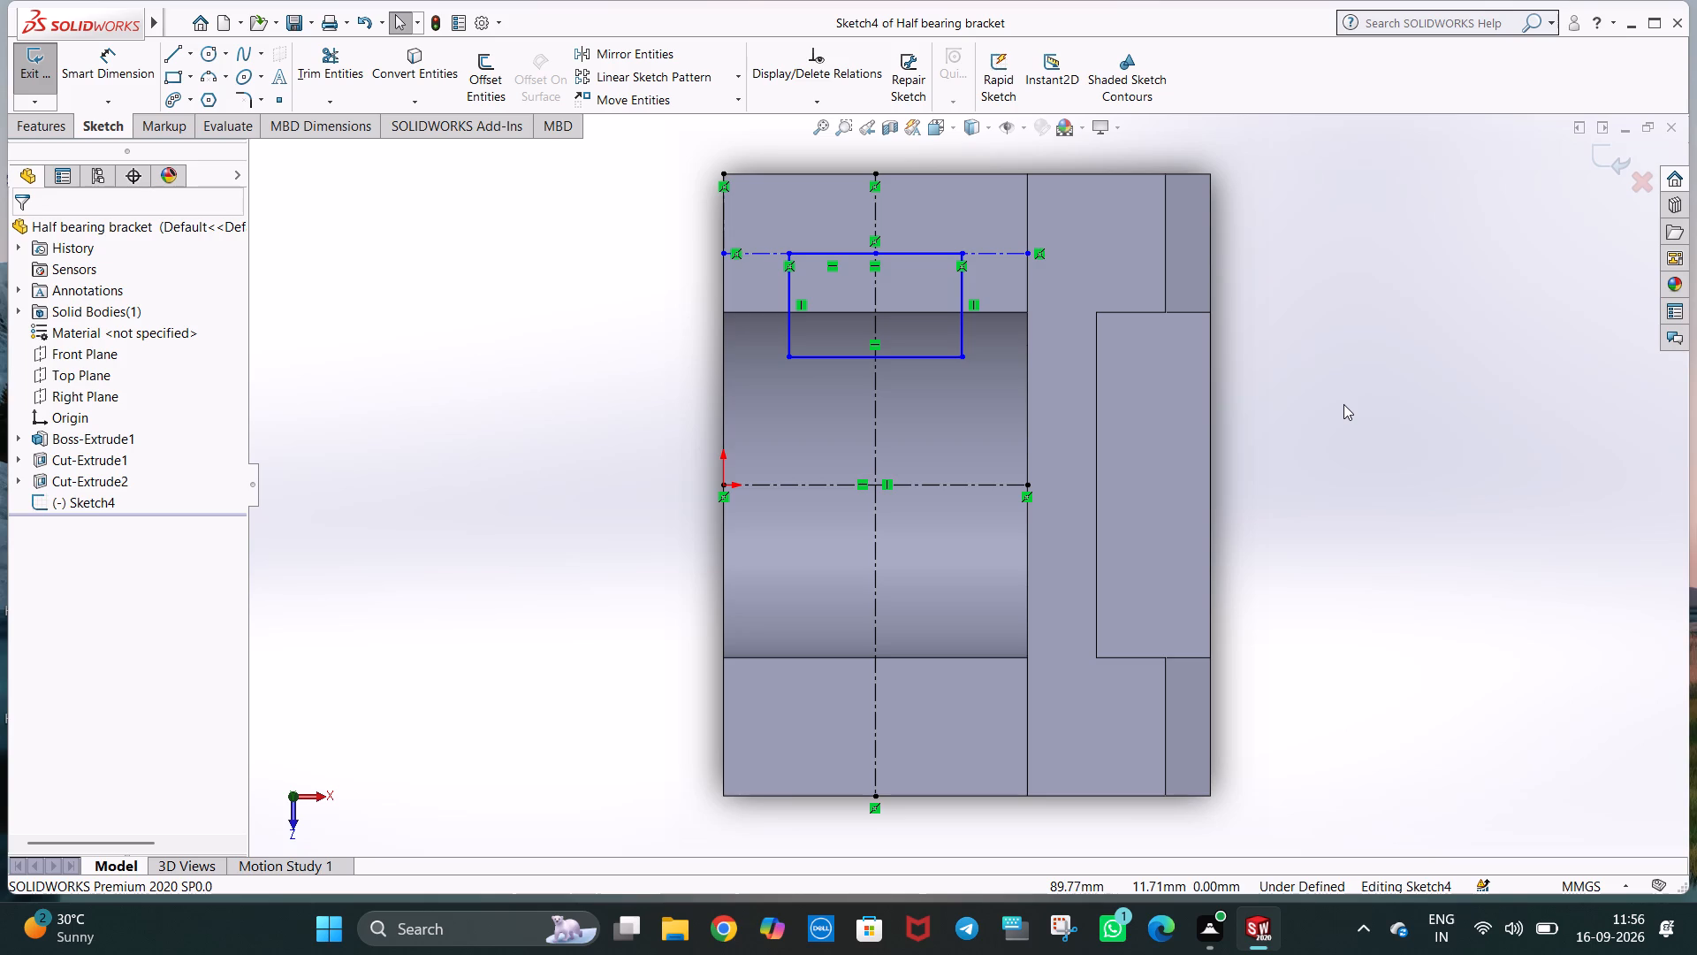
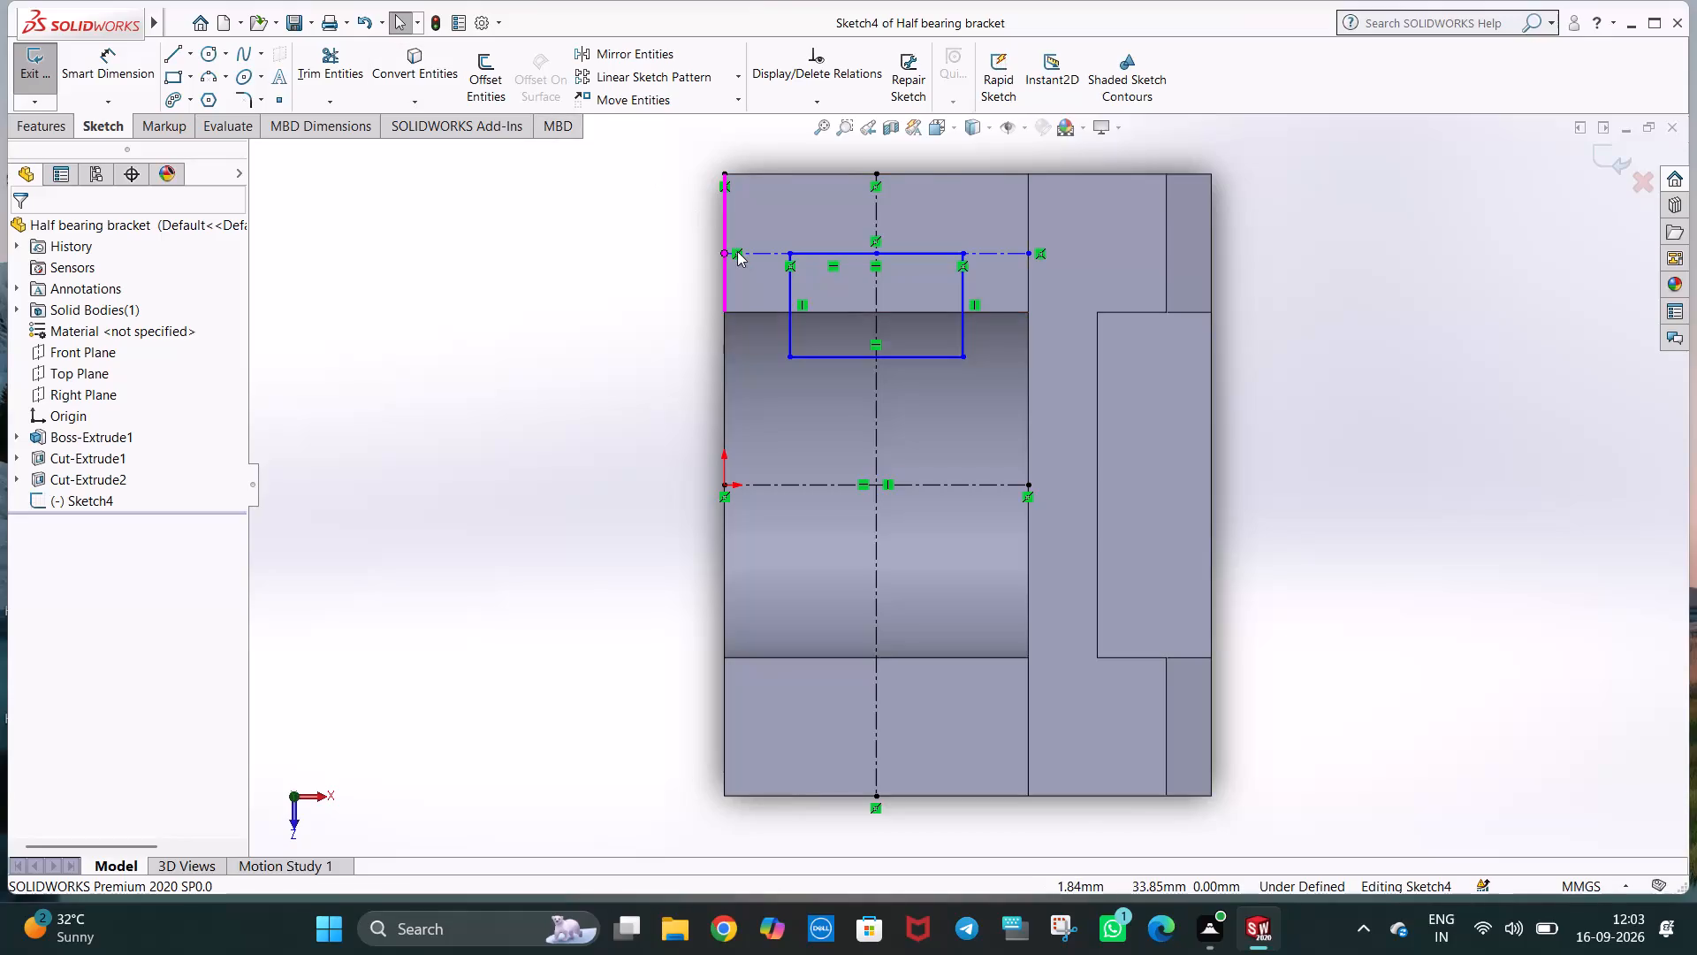
Delete the upper horizontal centerline, the vertical centerline and the short side-edge centerline, keeping the one through the origin.
click(746, 257)
key(Delete)
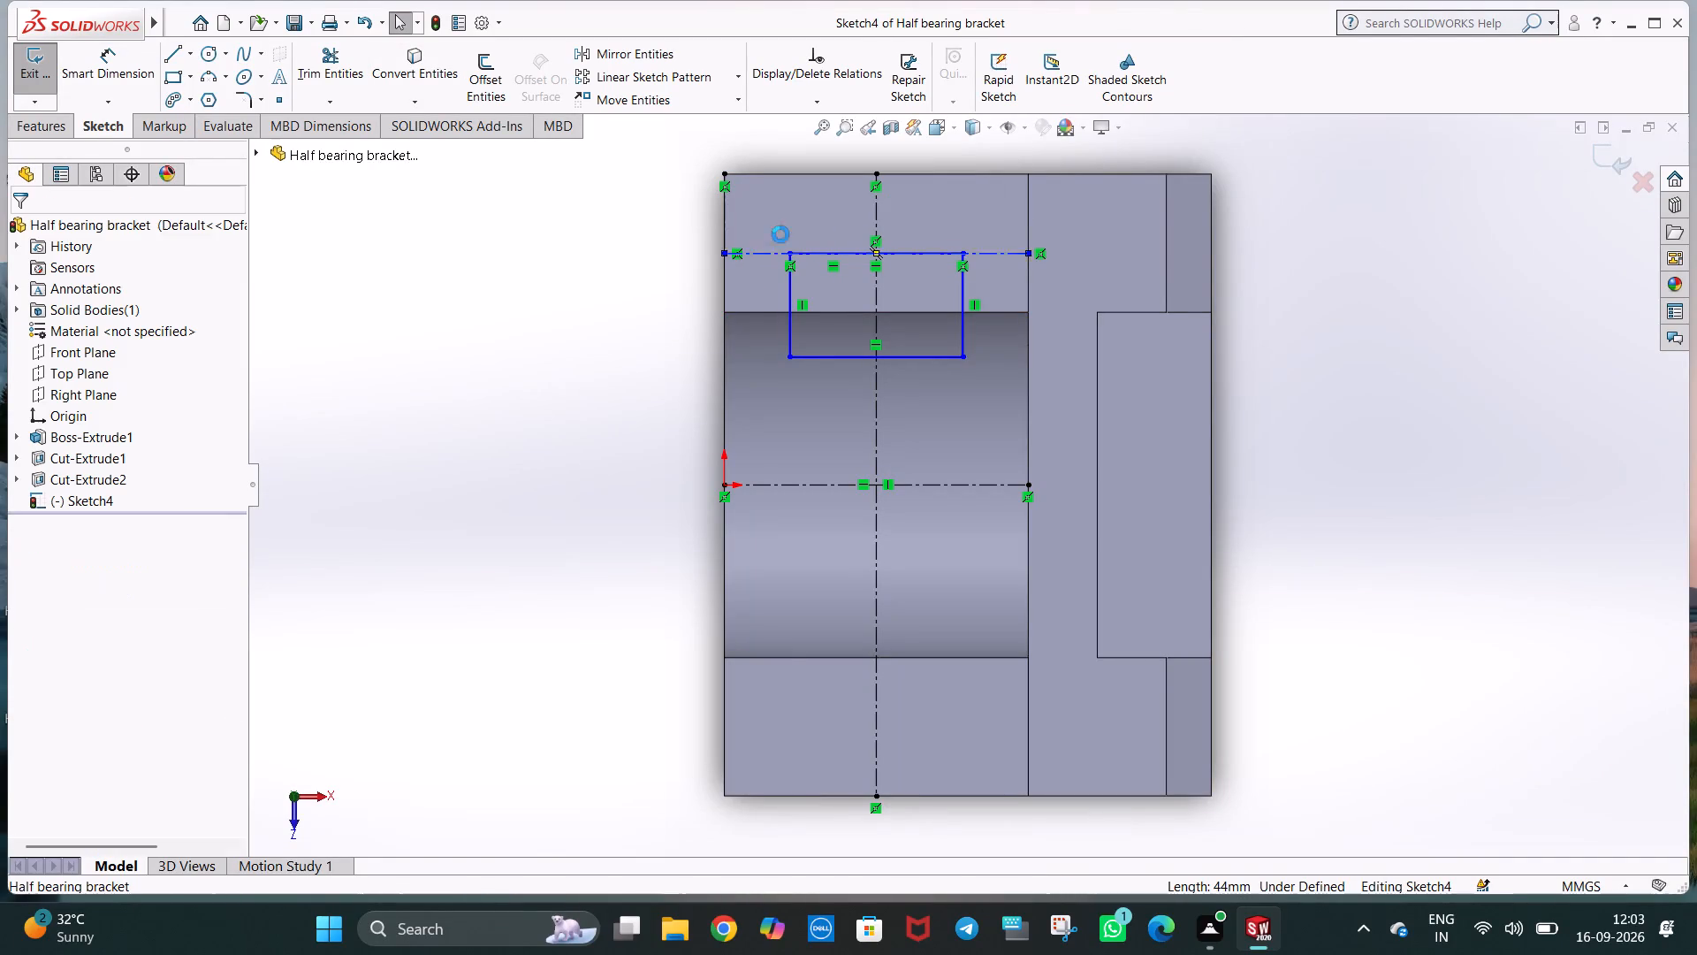
click(543, 259)
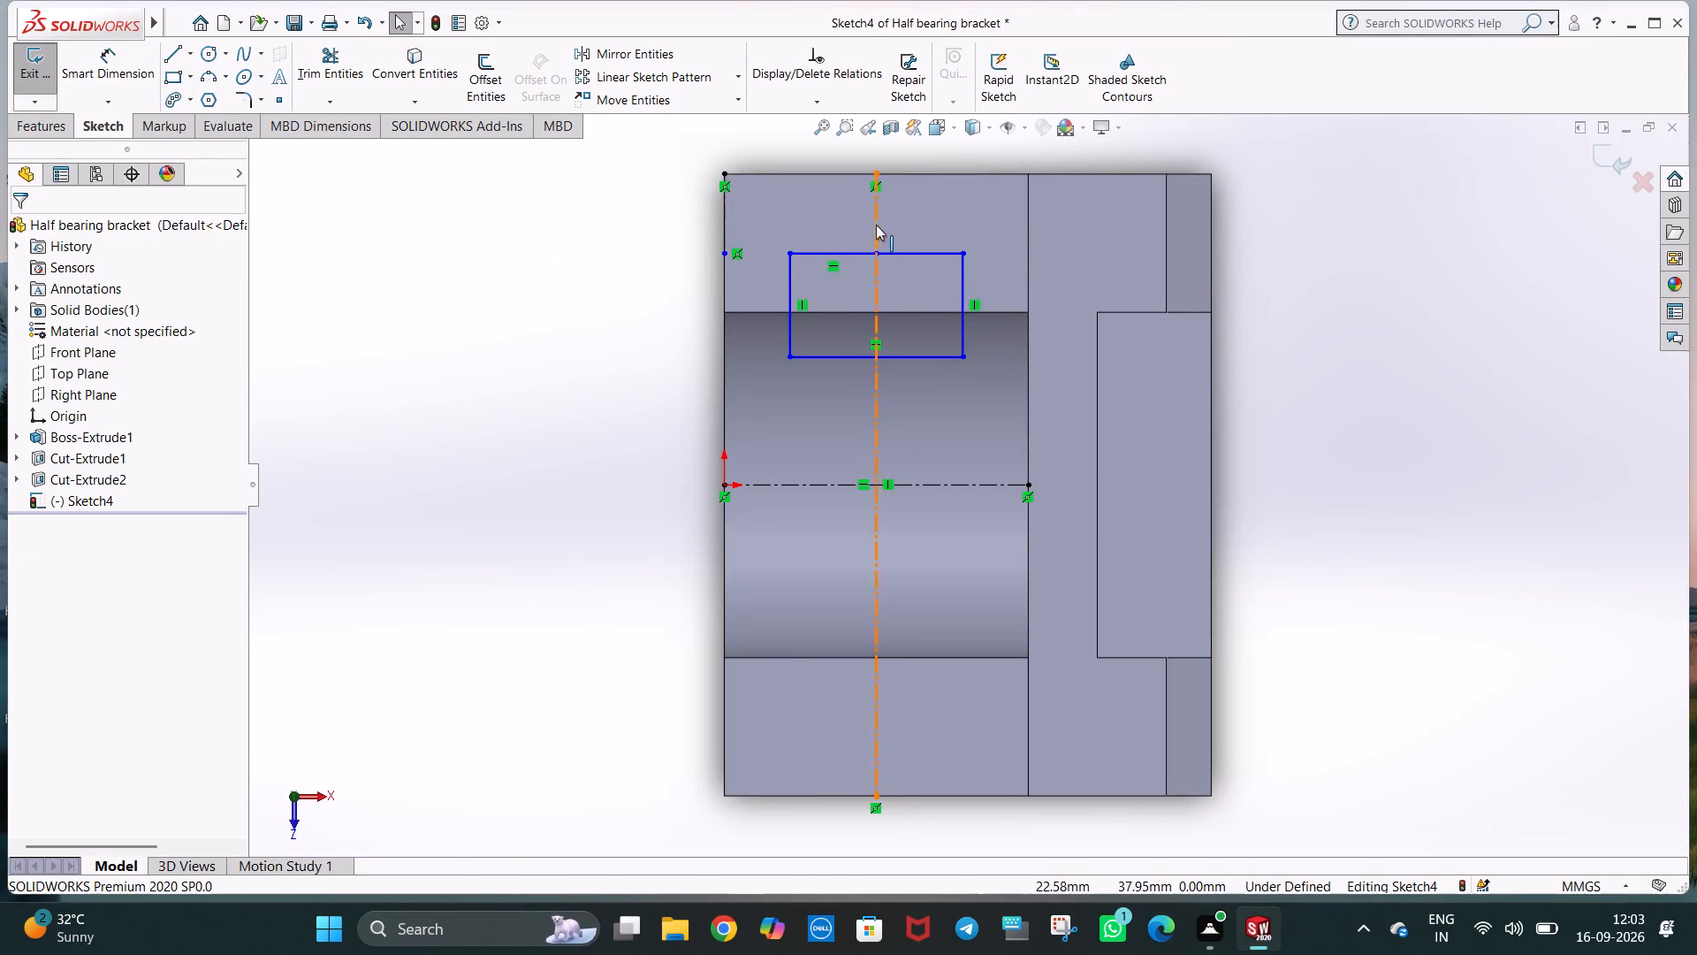
click(874, 222)
key(Delete)
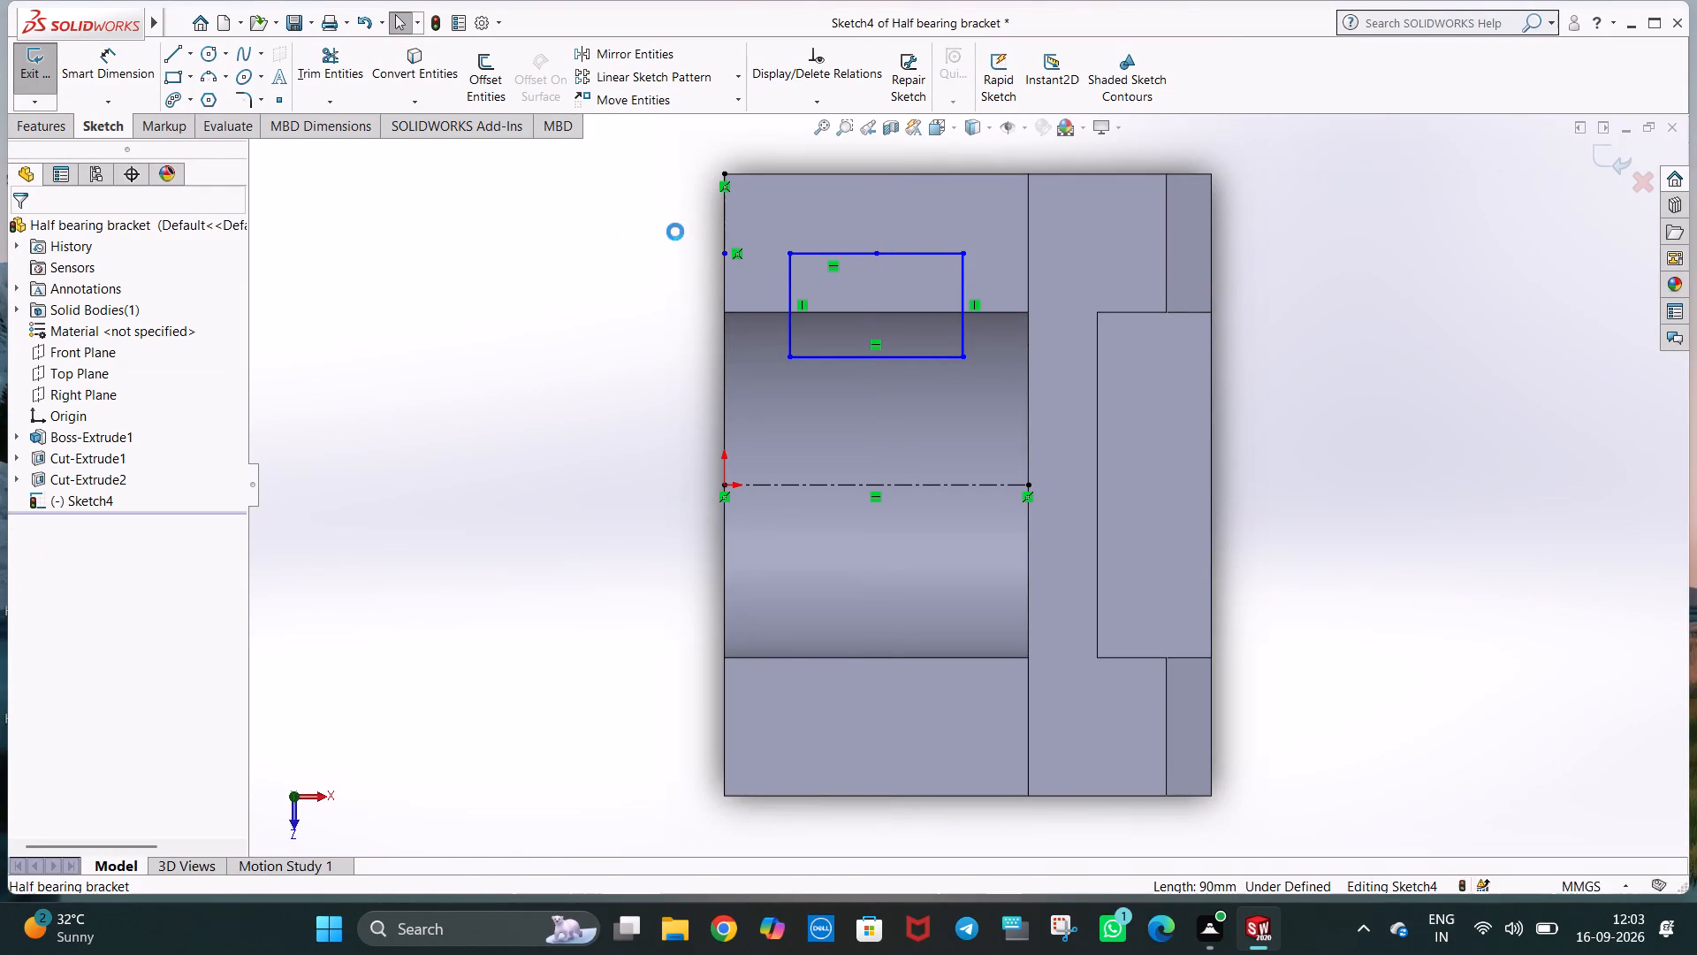
click(727, 227)
key(Delete)
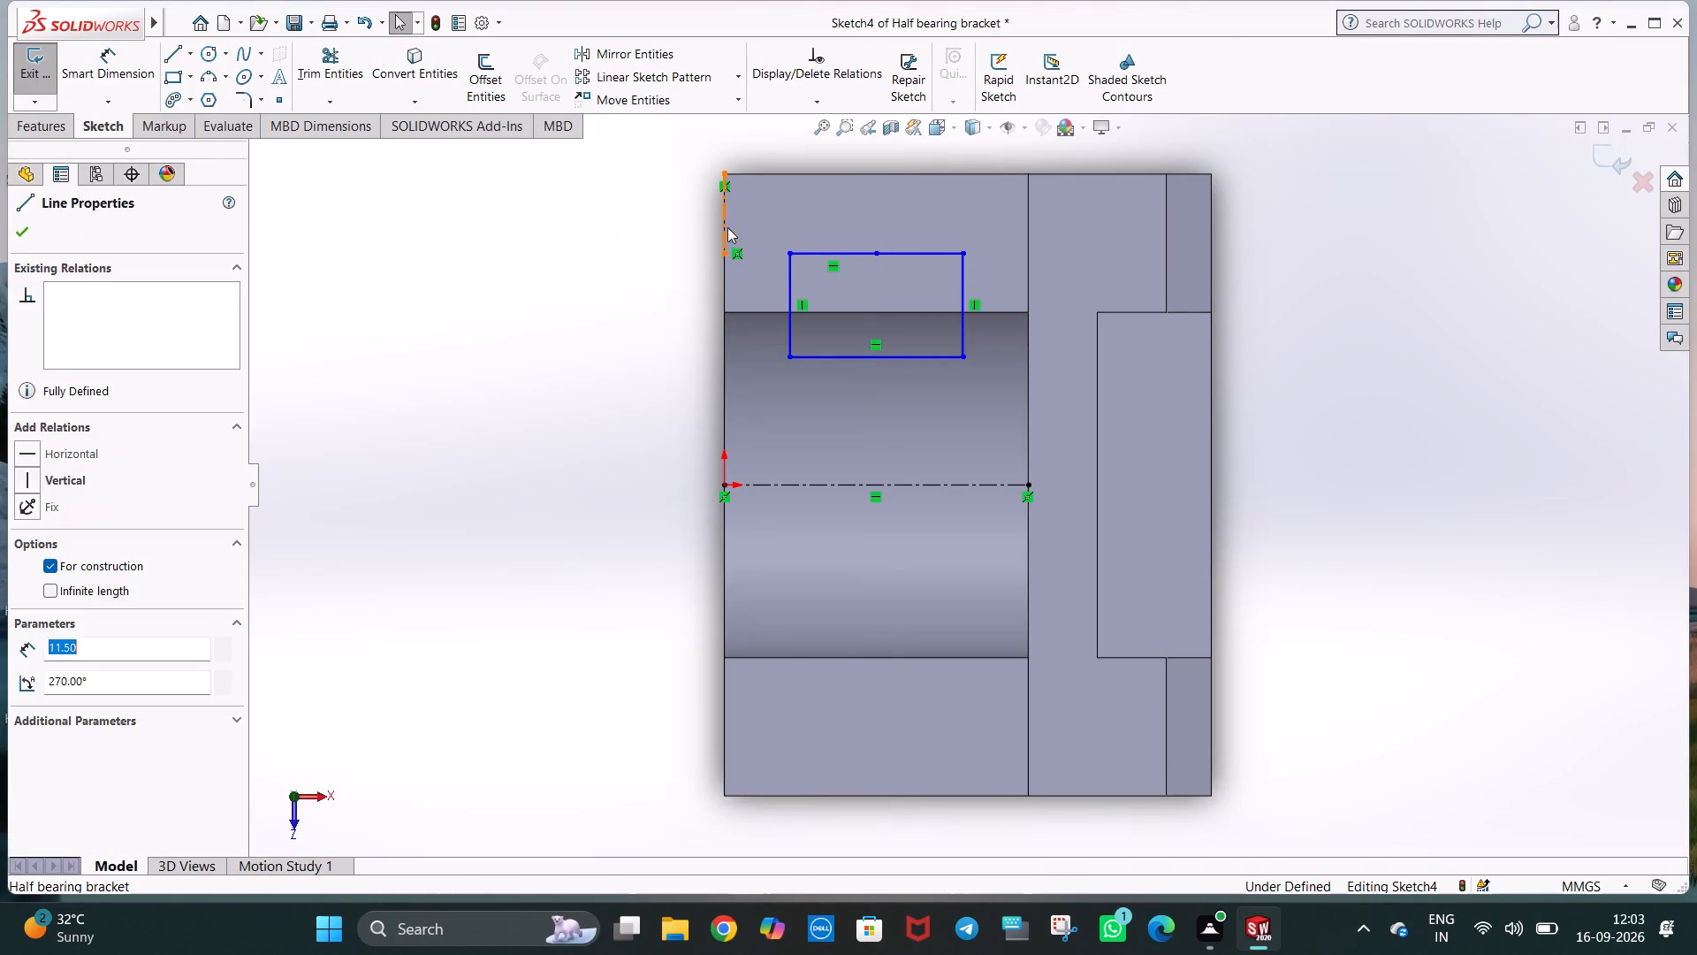
click(586, 233)
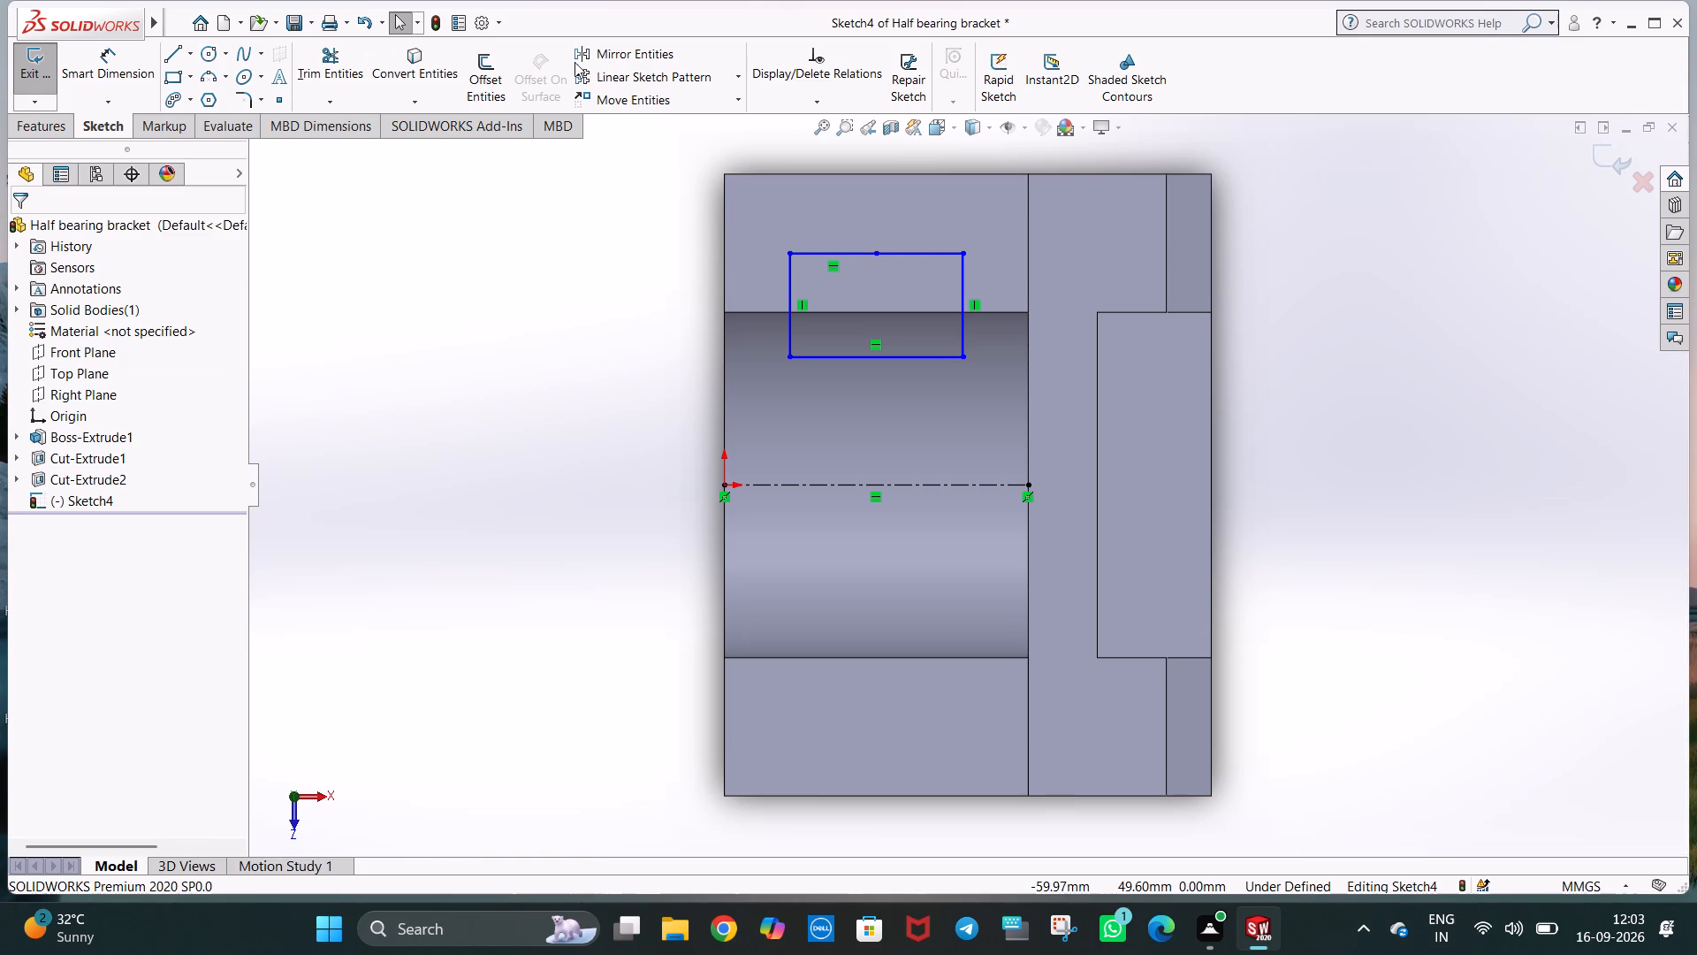
Dimension the rectangle's upper line segment nearer the step, its full lower line, and its side nearer the step.
click(136, 66)
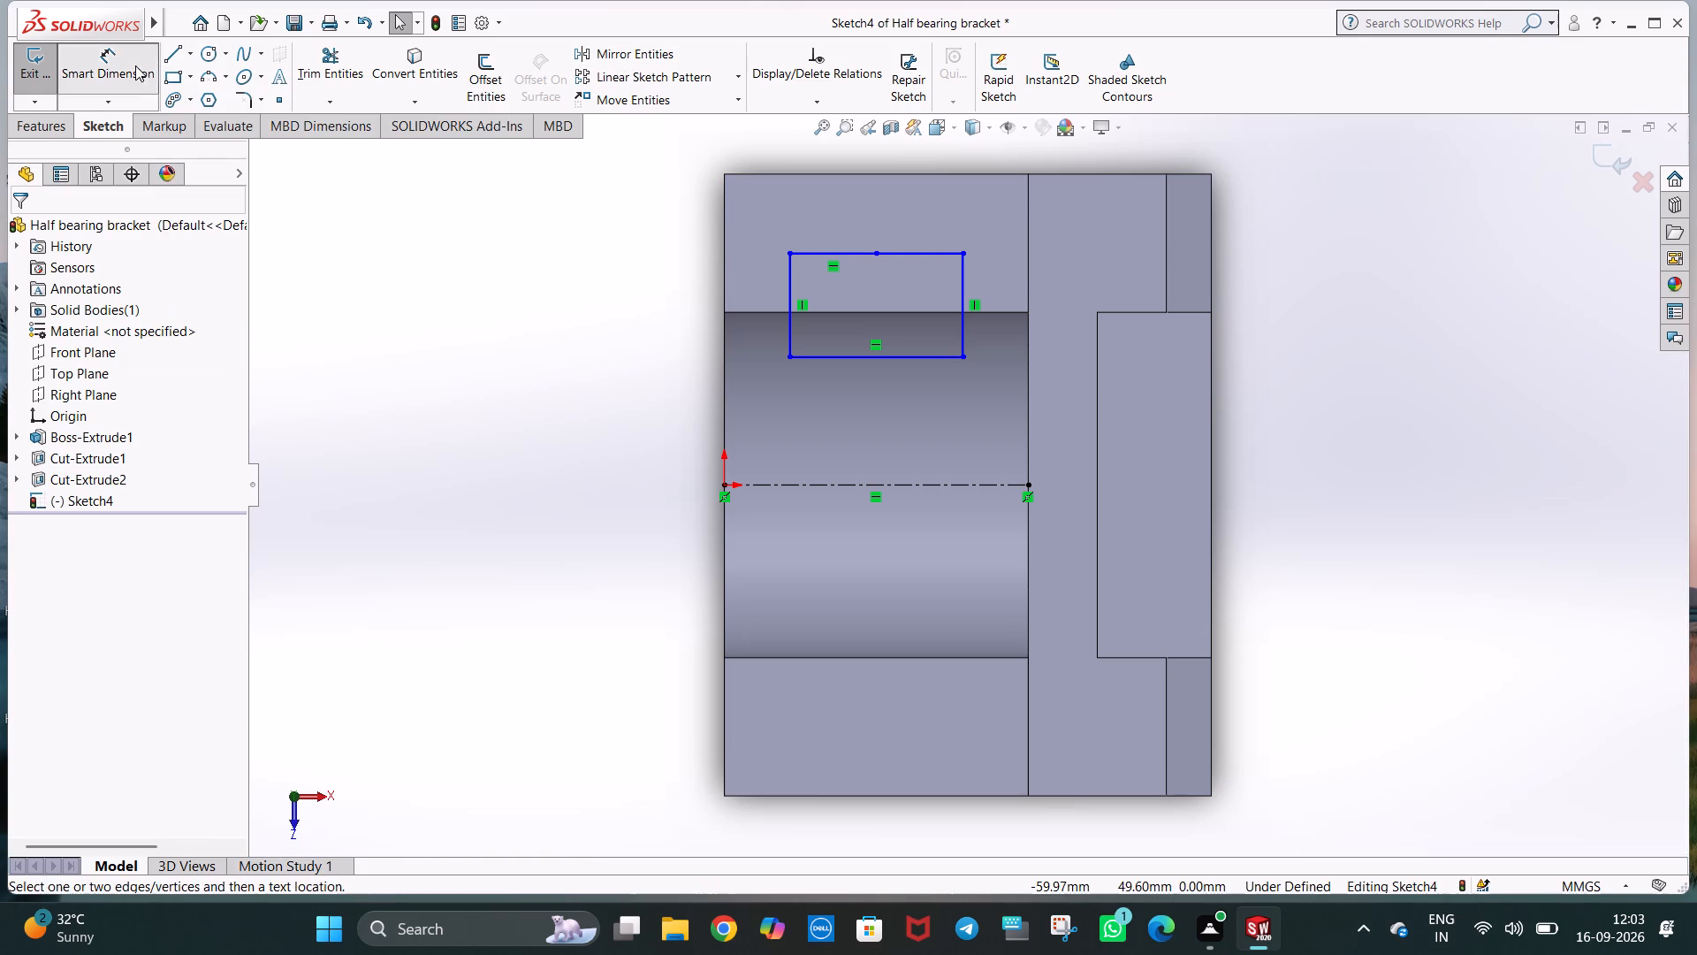
click(910, 255)
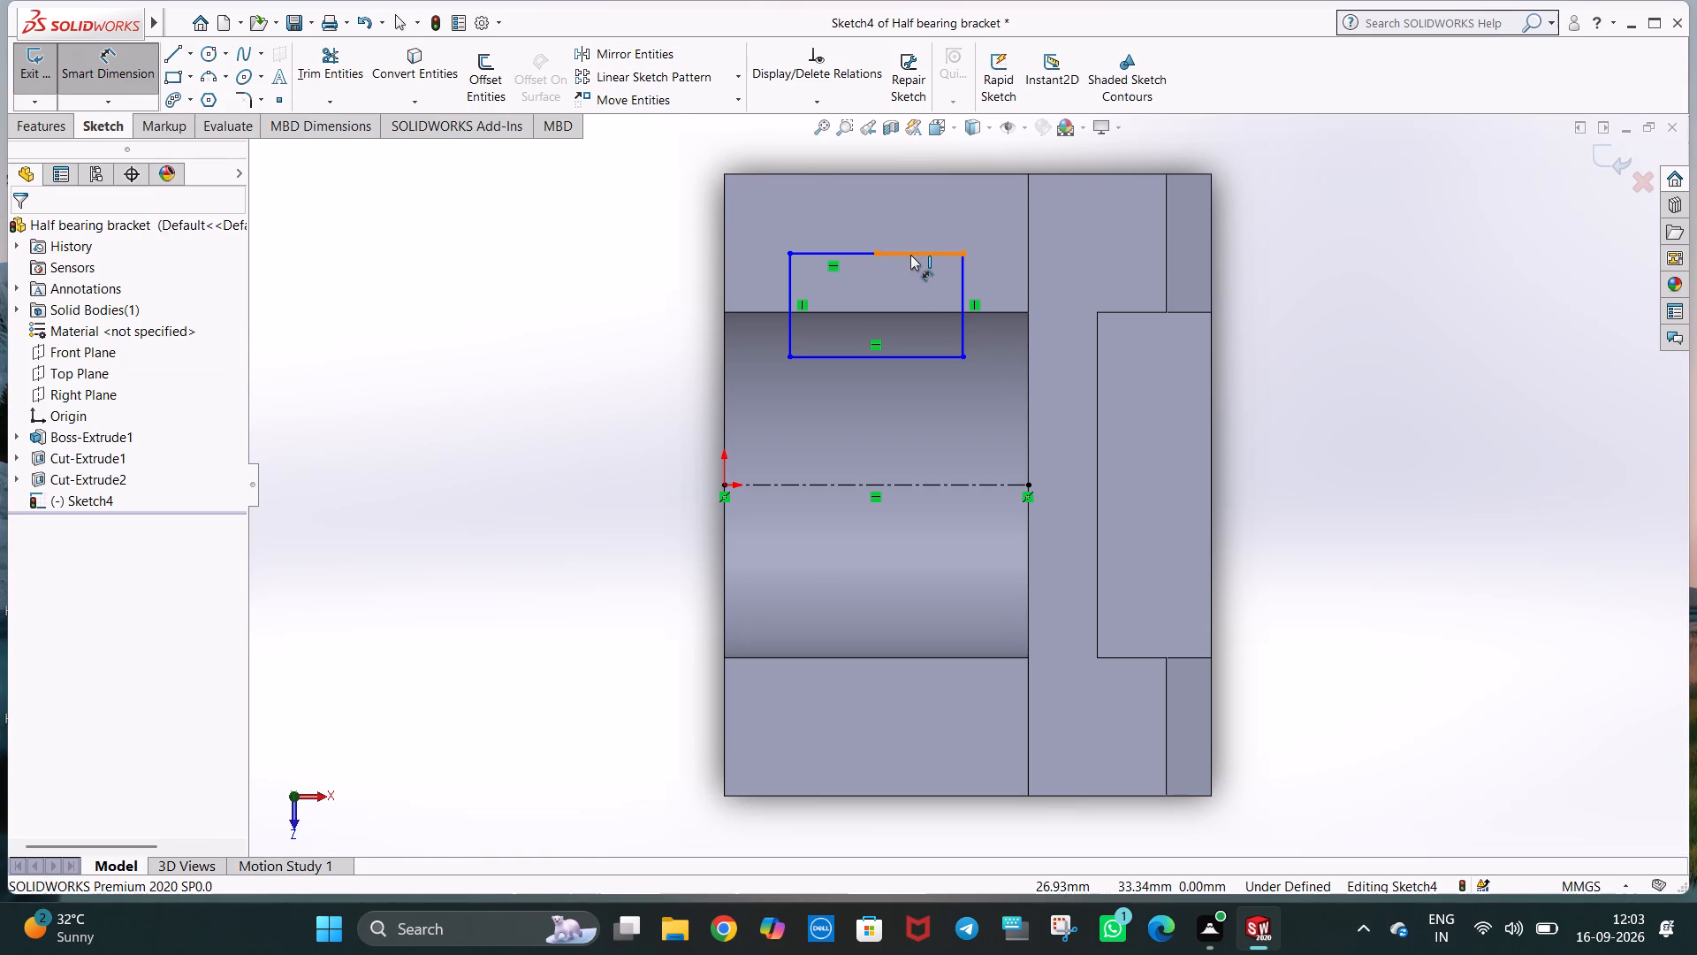
click(919, 225)
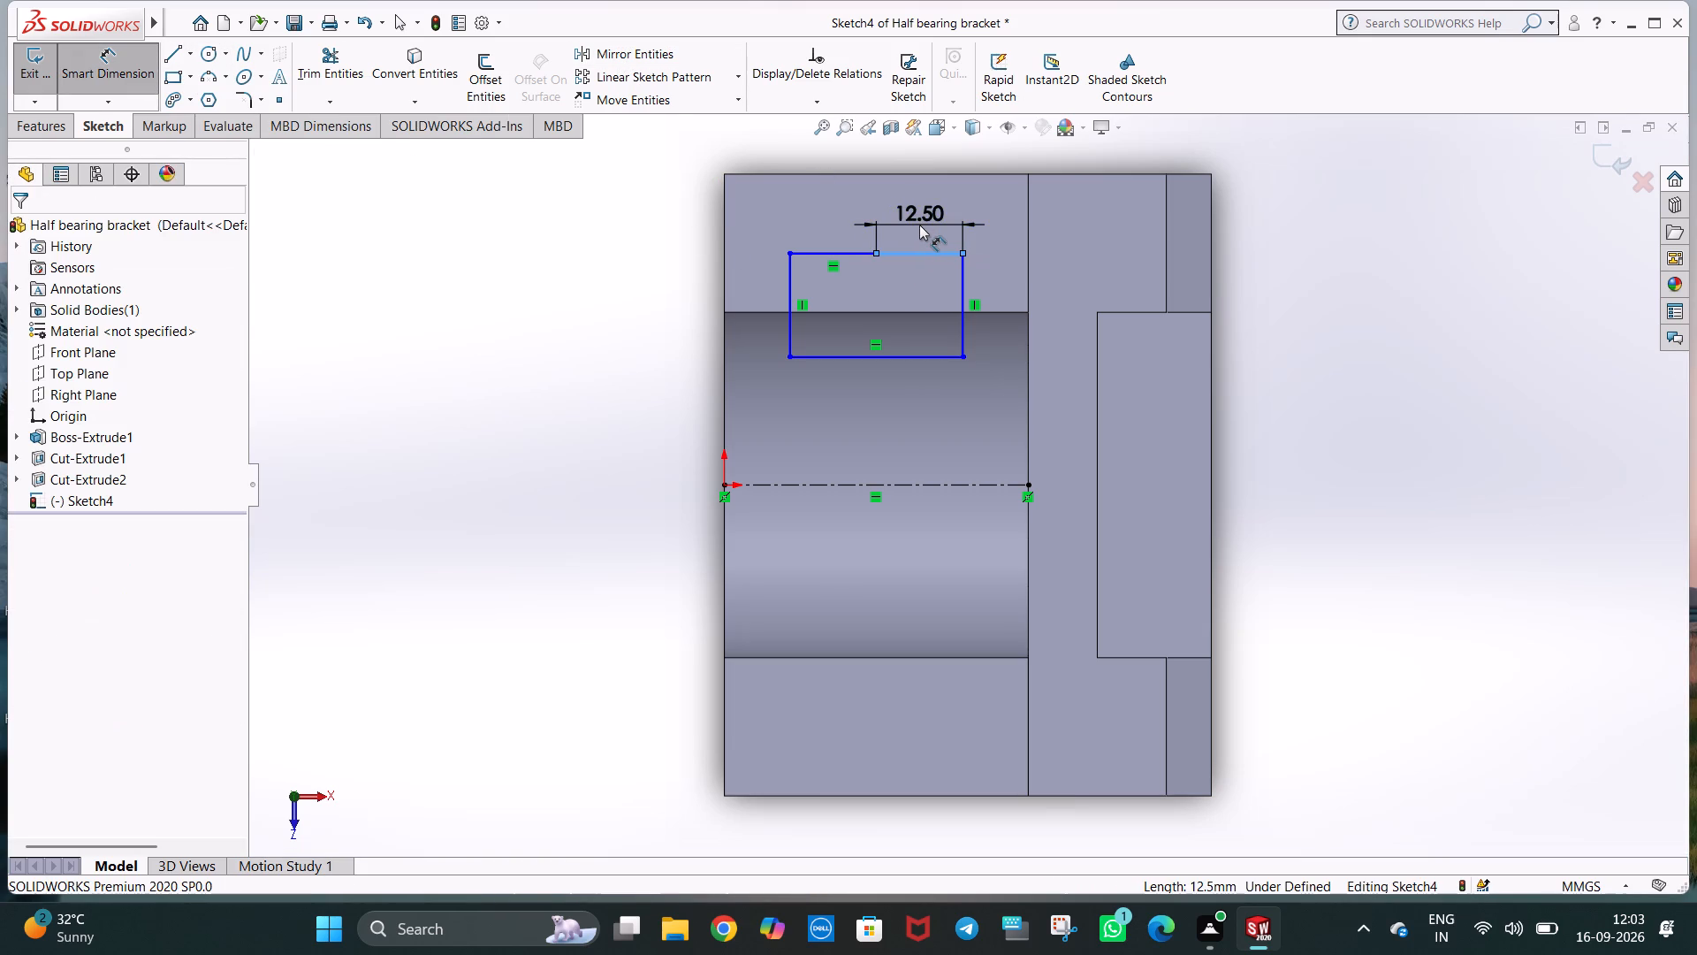
click(847, 204)
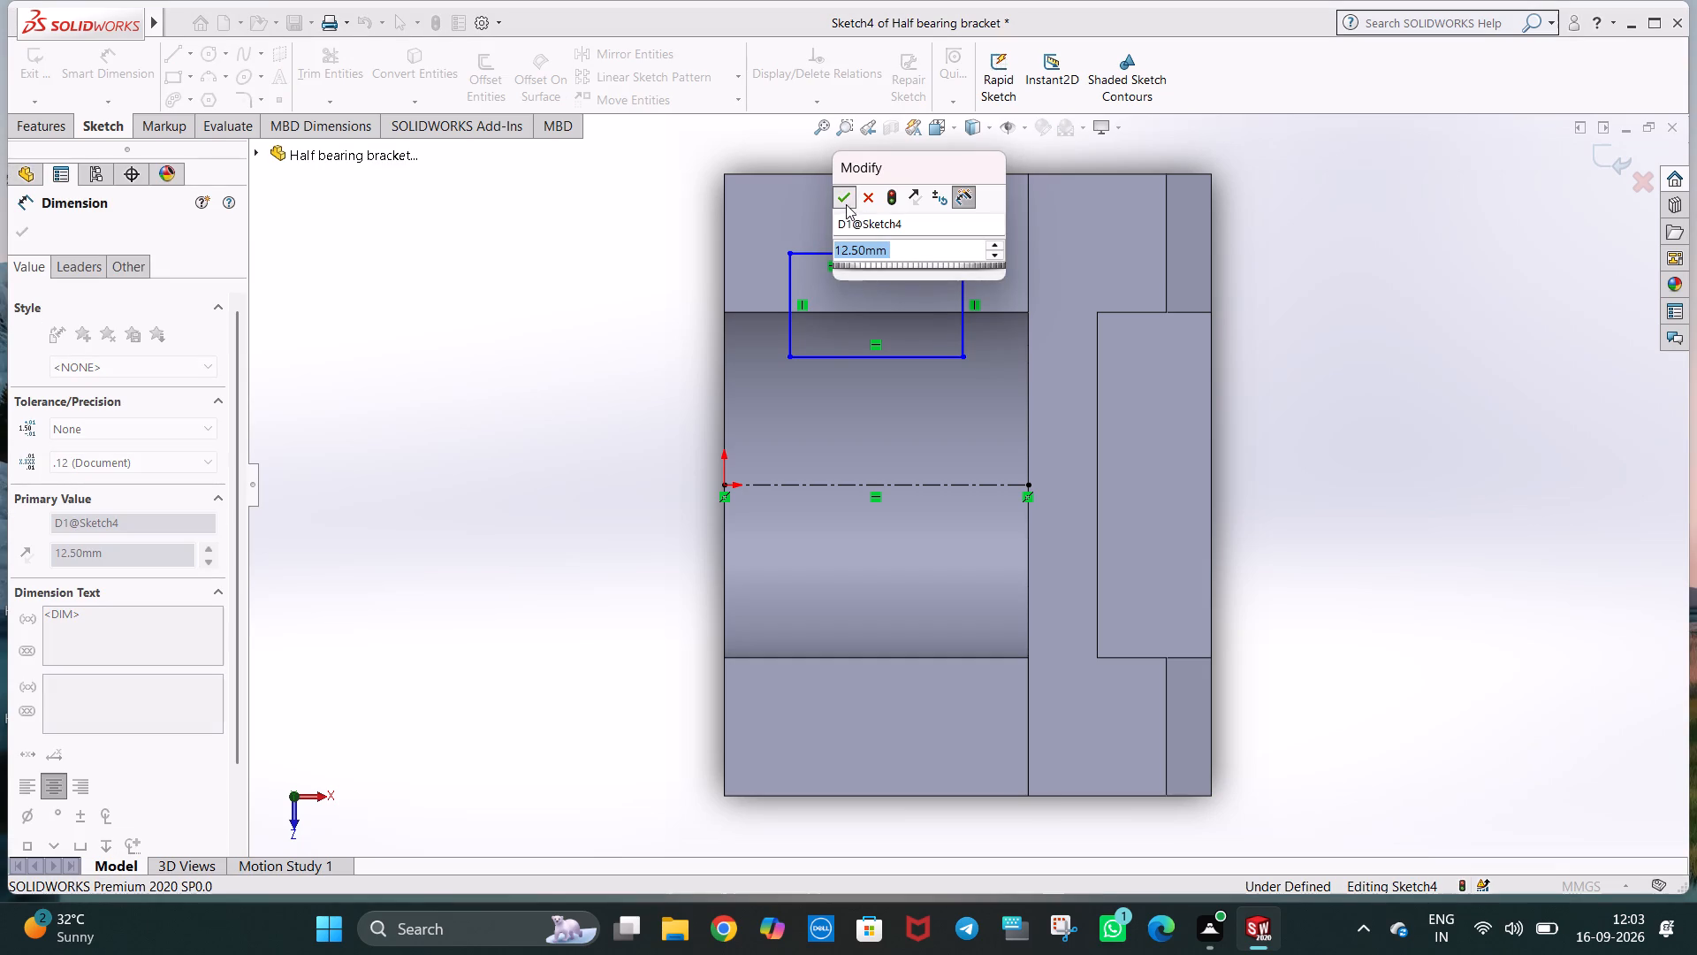
click(1310, 308)
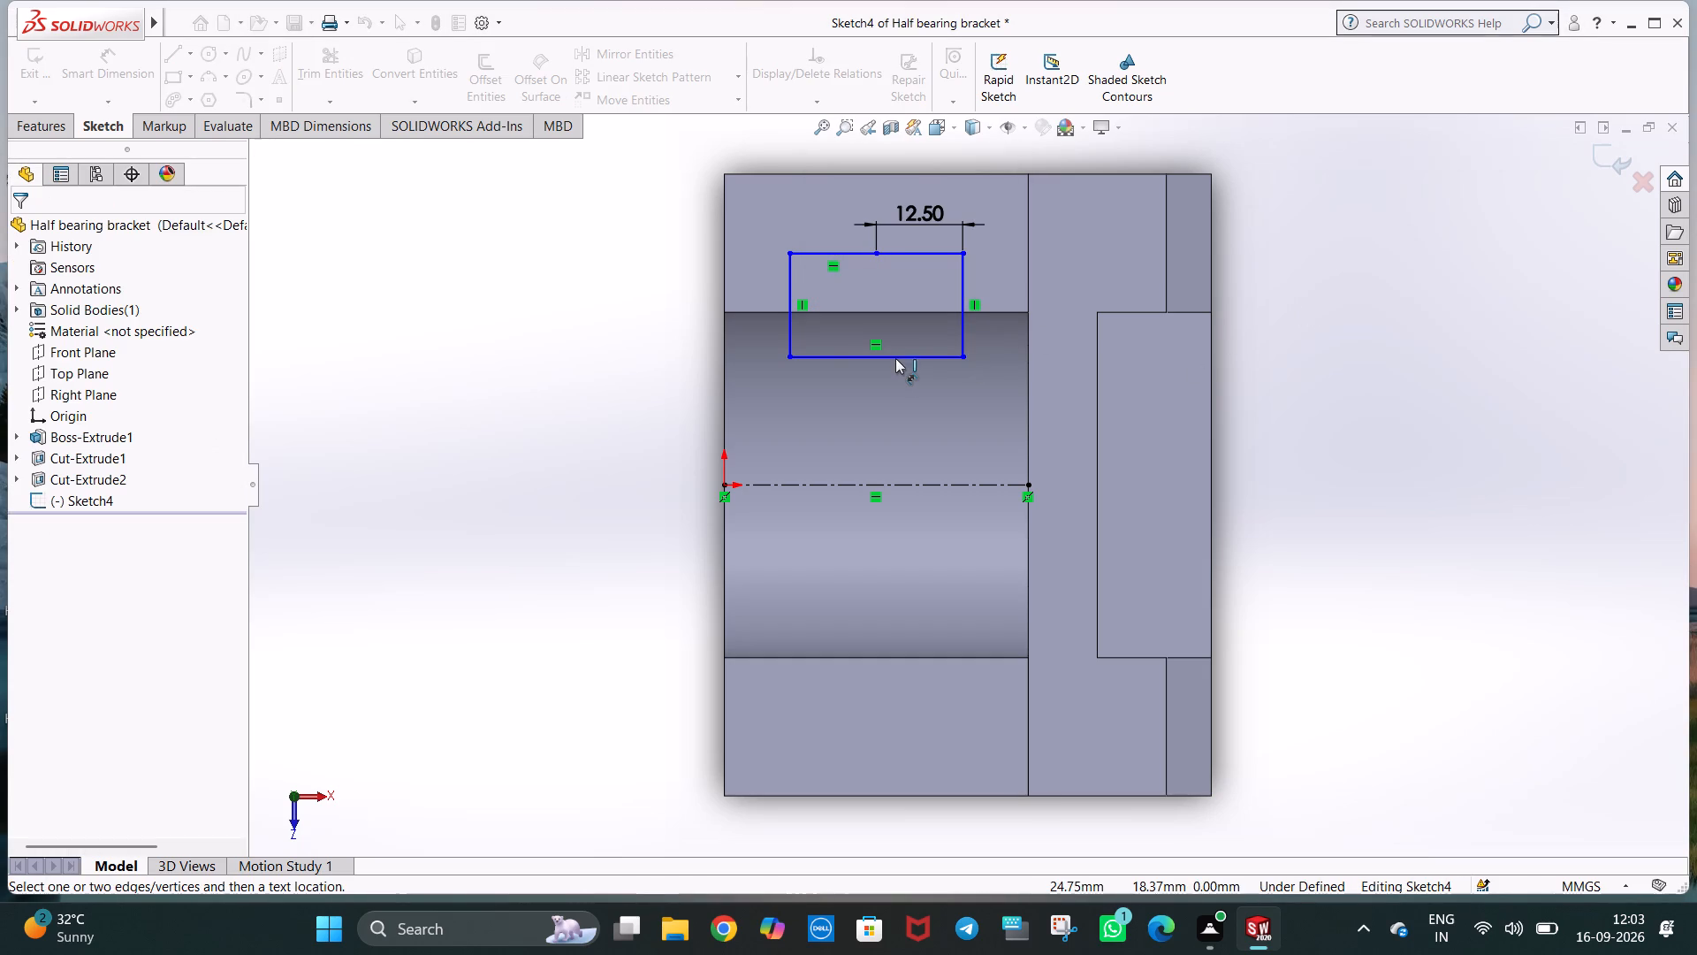
click(895, 358)
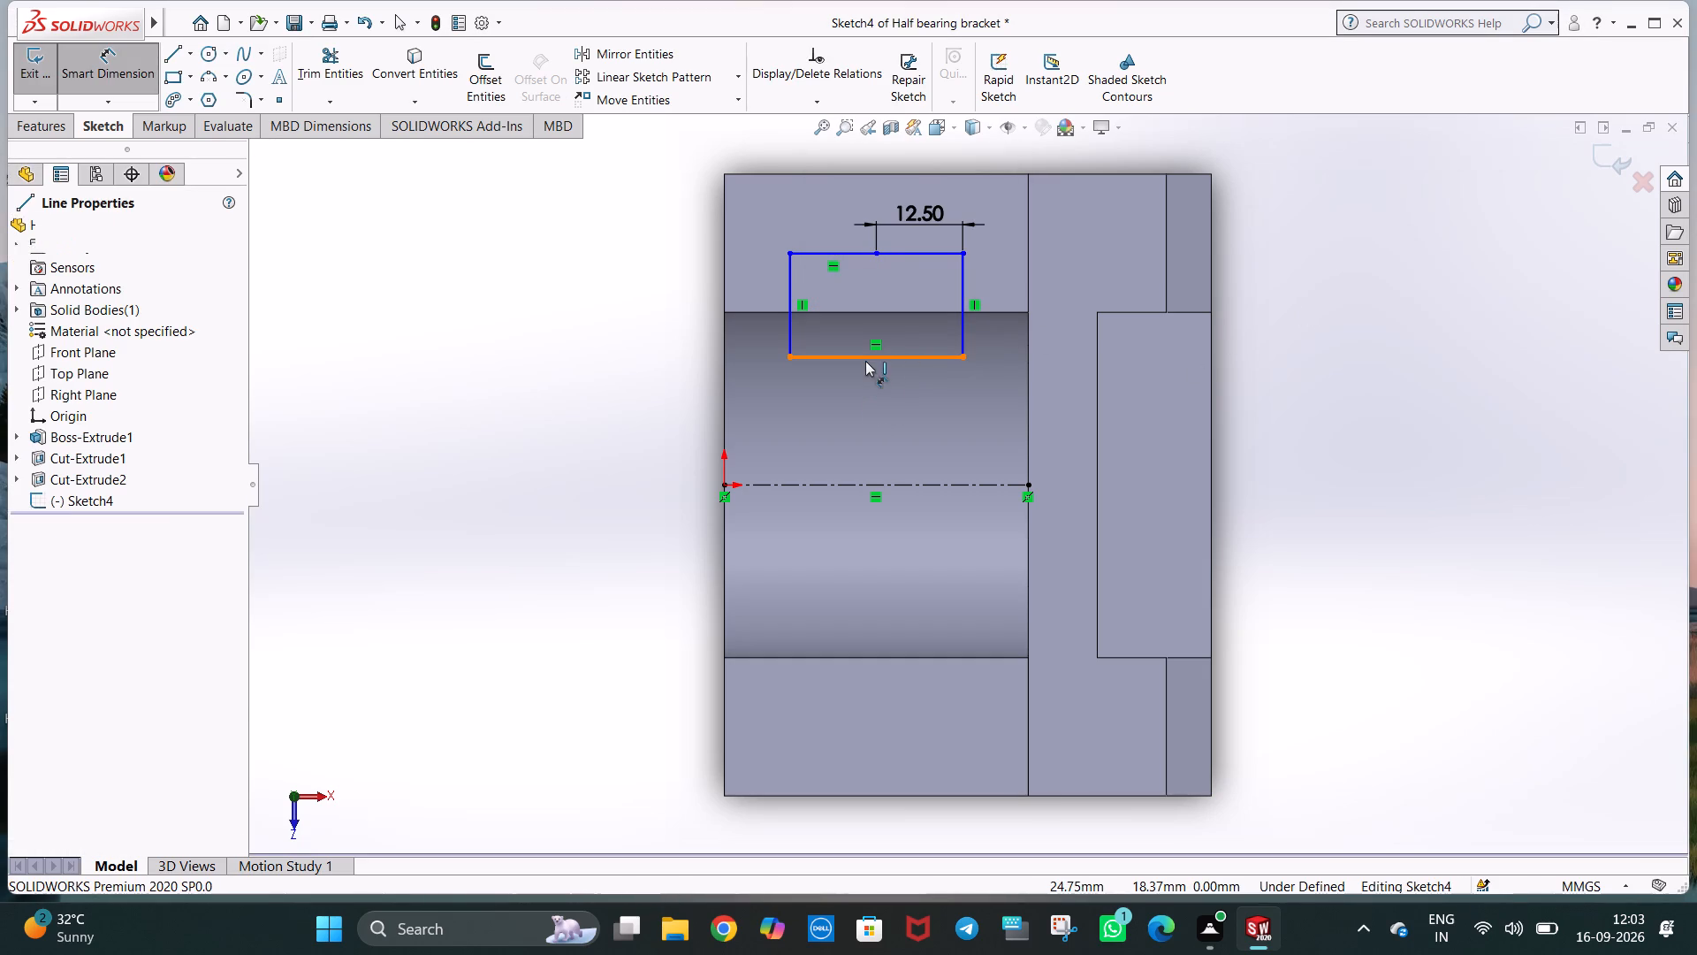
click(871, 396)
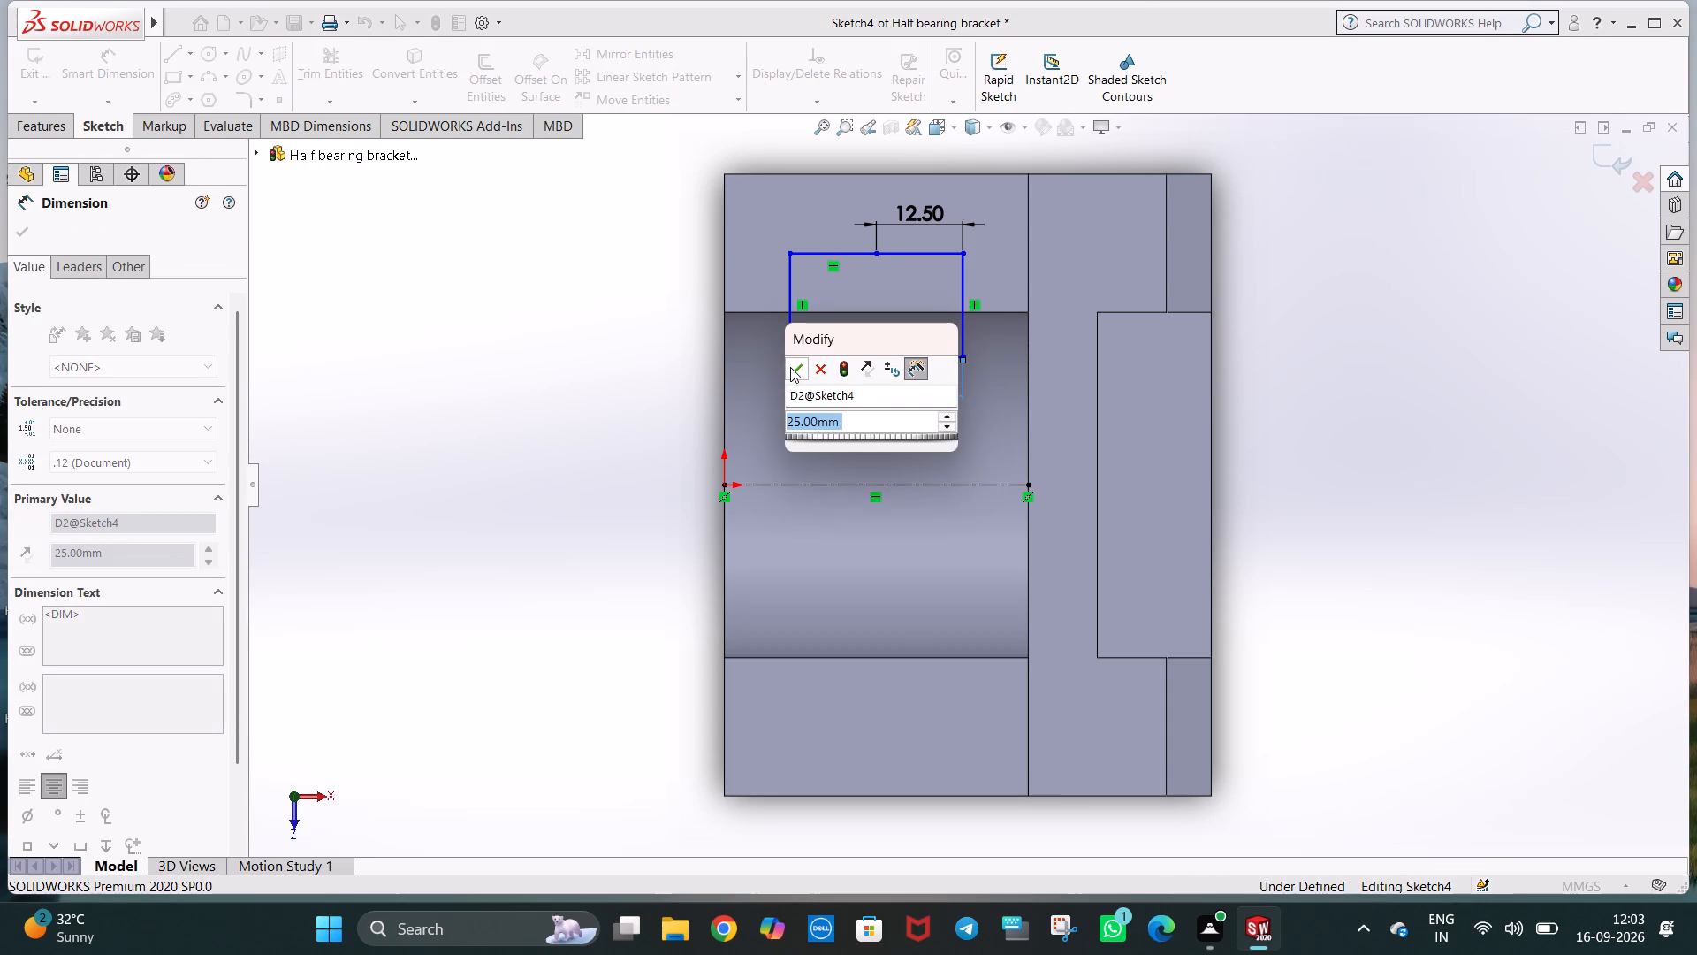
click(790, 367)
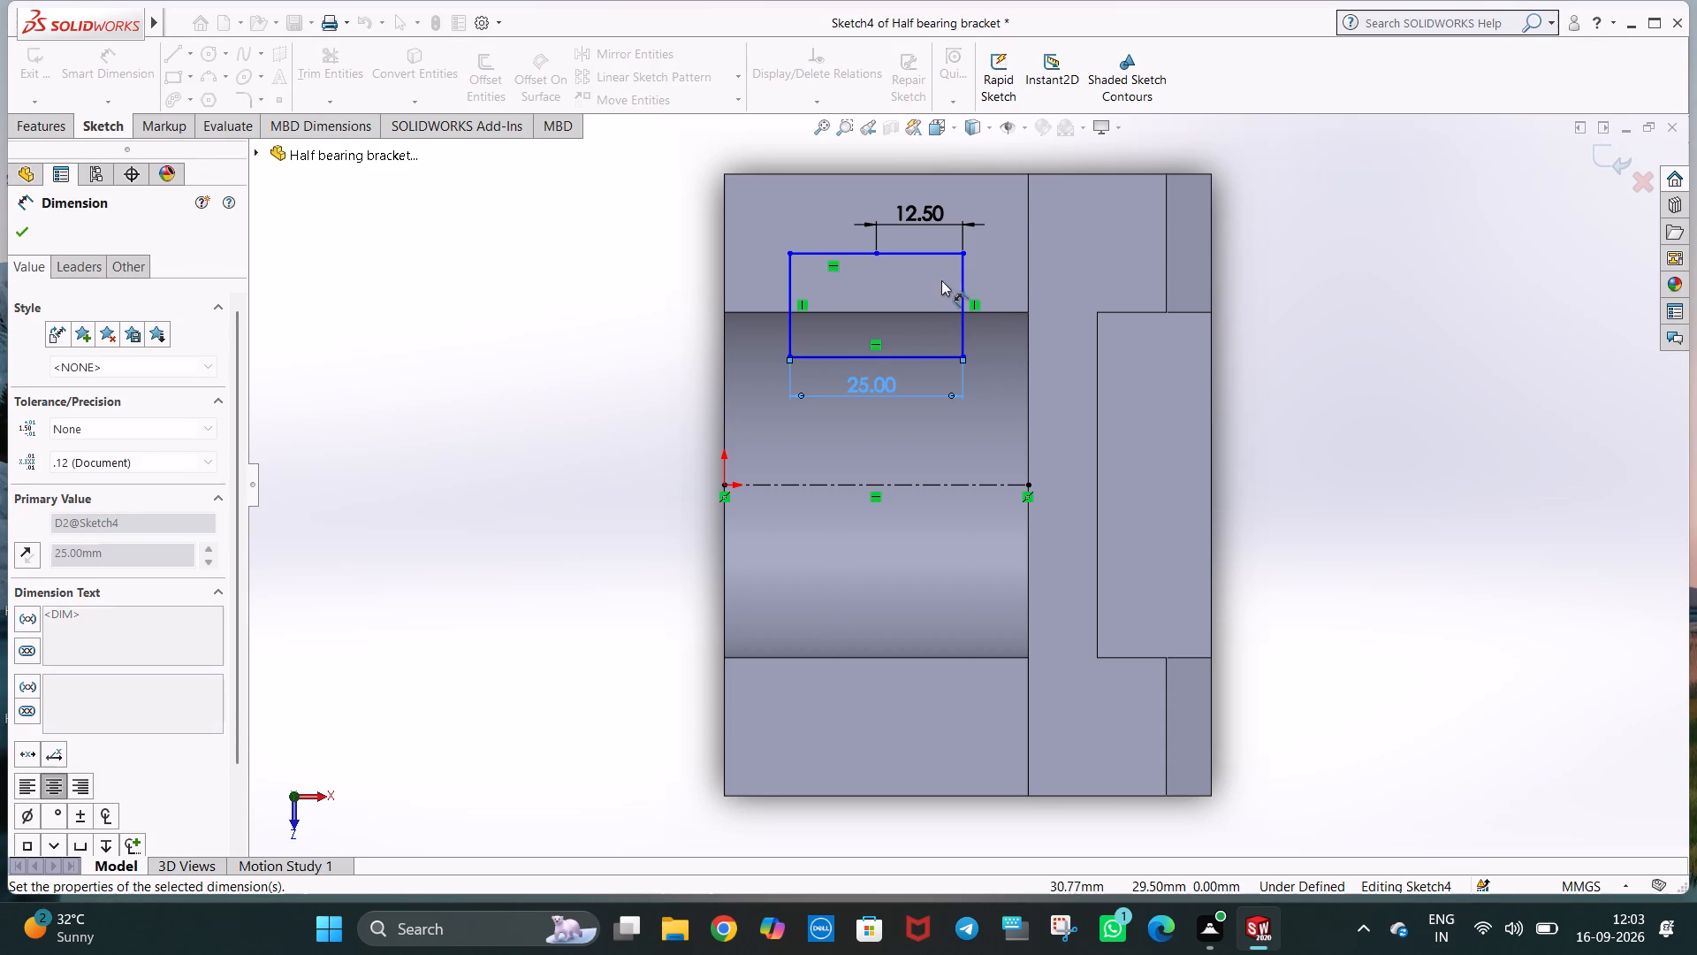
click(963, 280)
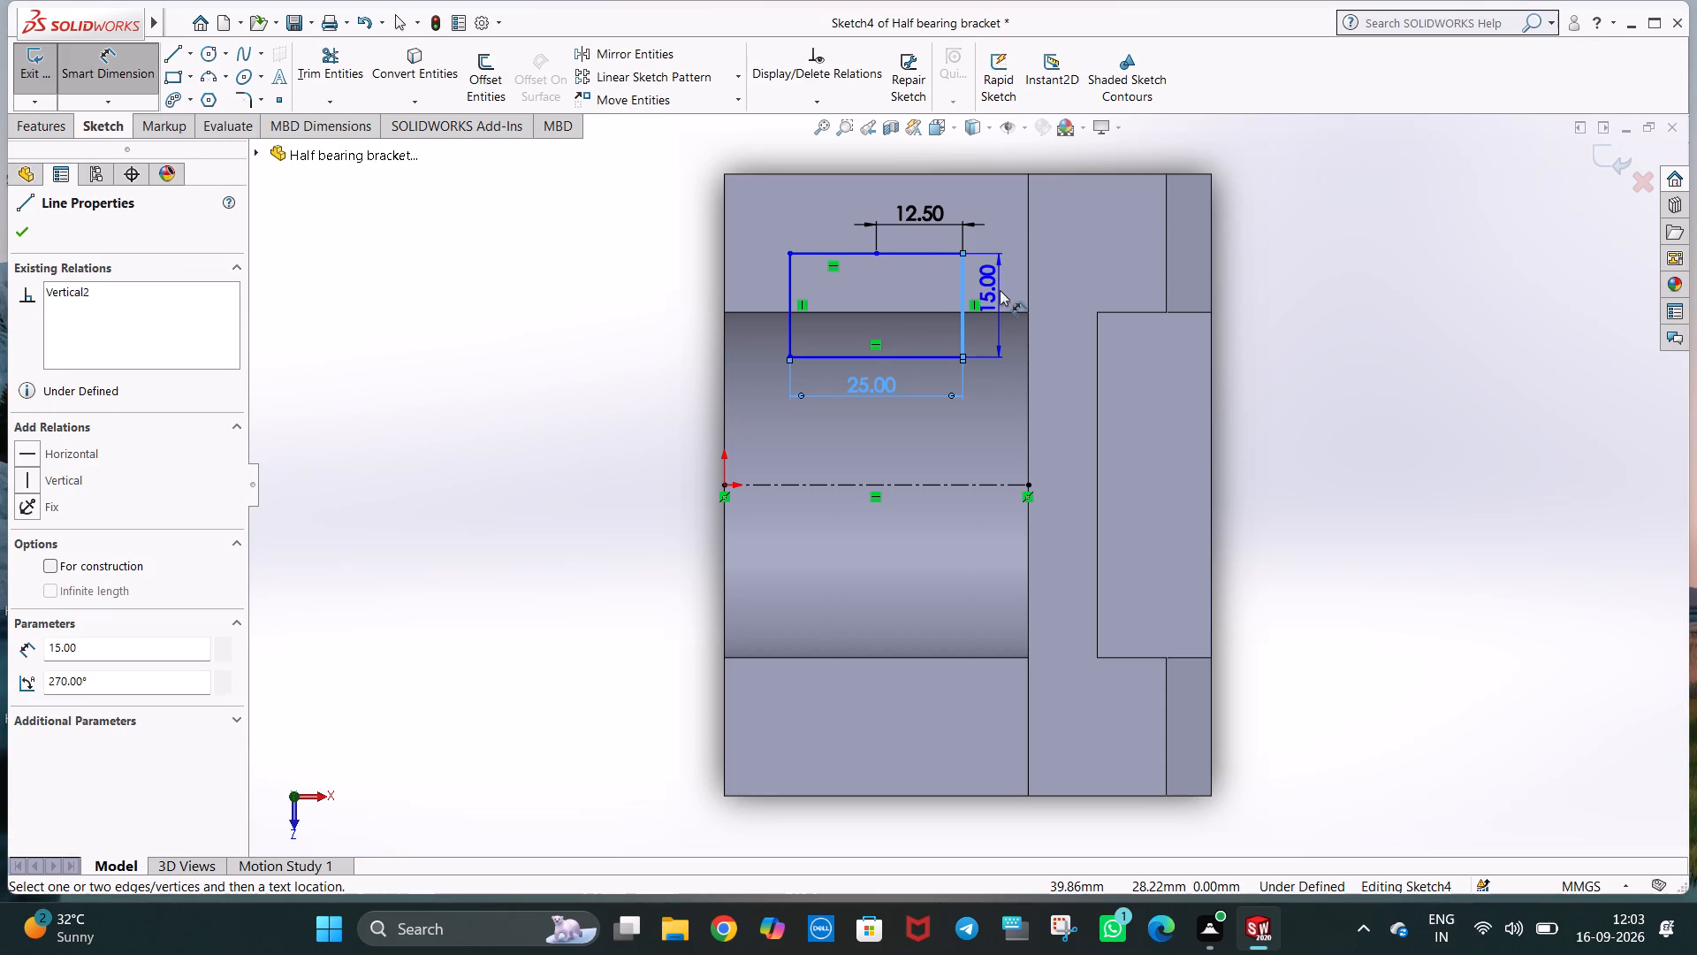
click(1003, 298)
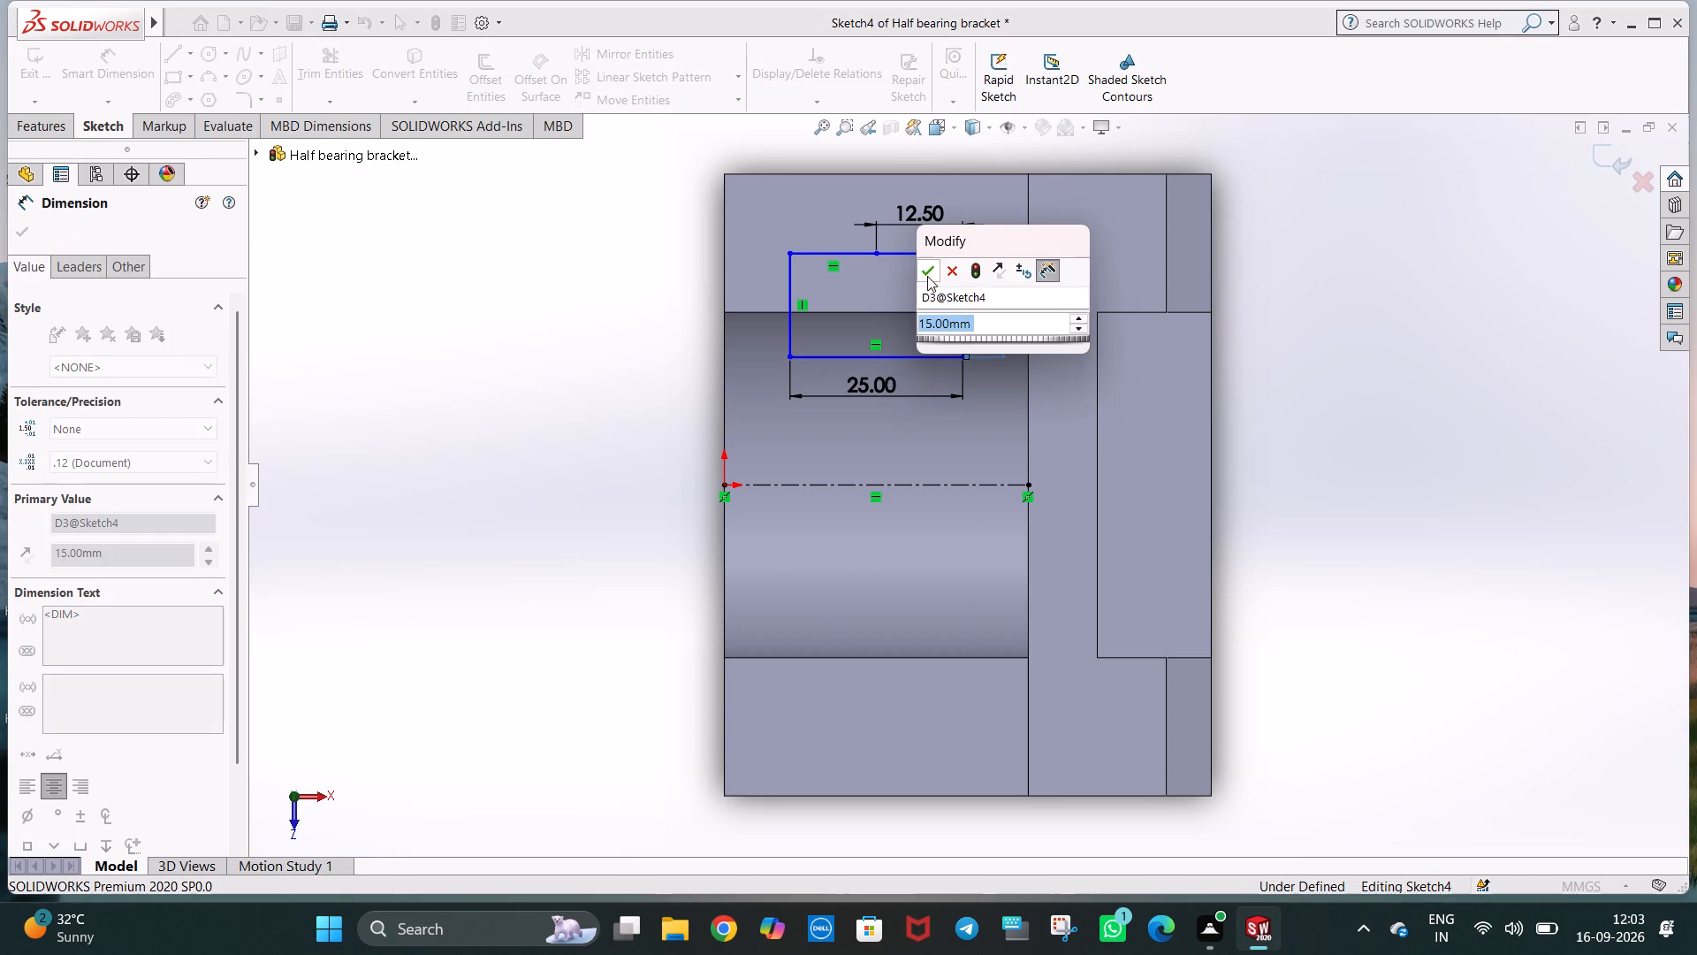
click(930, 271)
click(1274, 334)
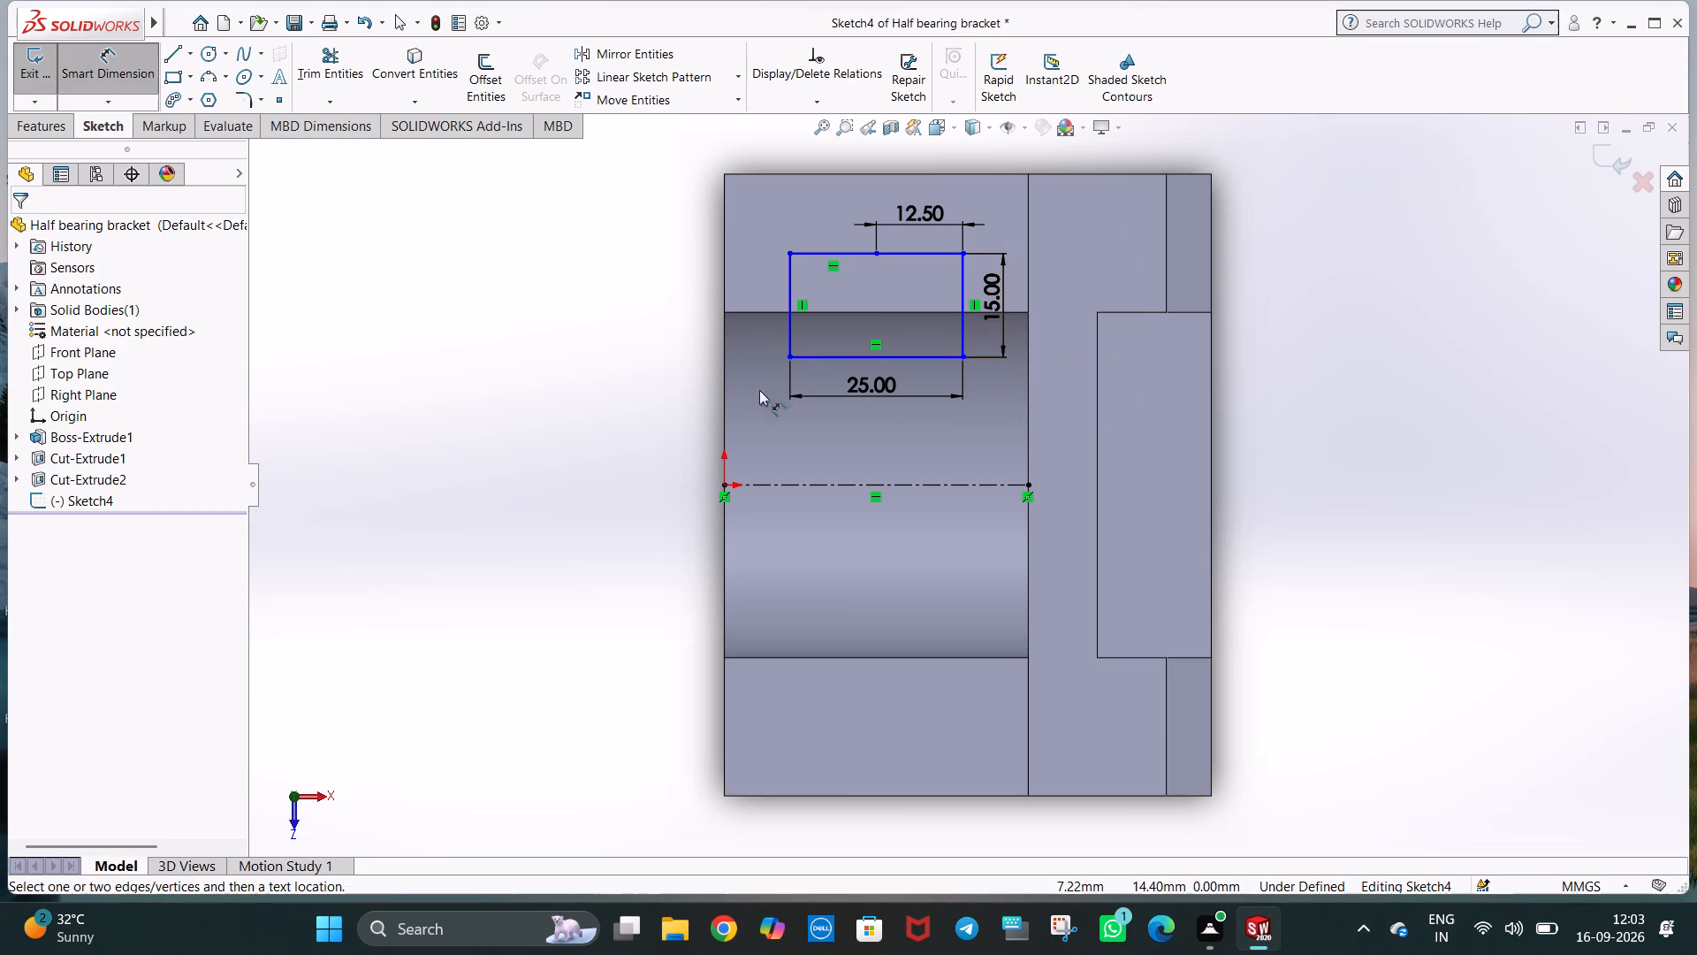
Dimension the distance between the rectangle's upper line and the block's parallel upper edge.
click(803, 253)
click(818, 173)
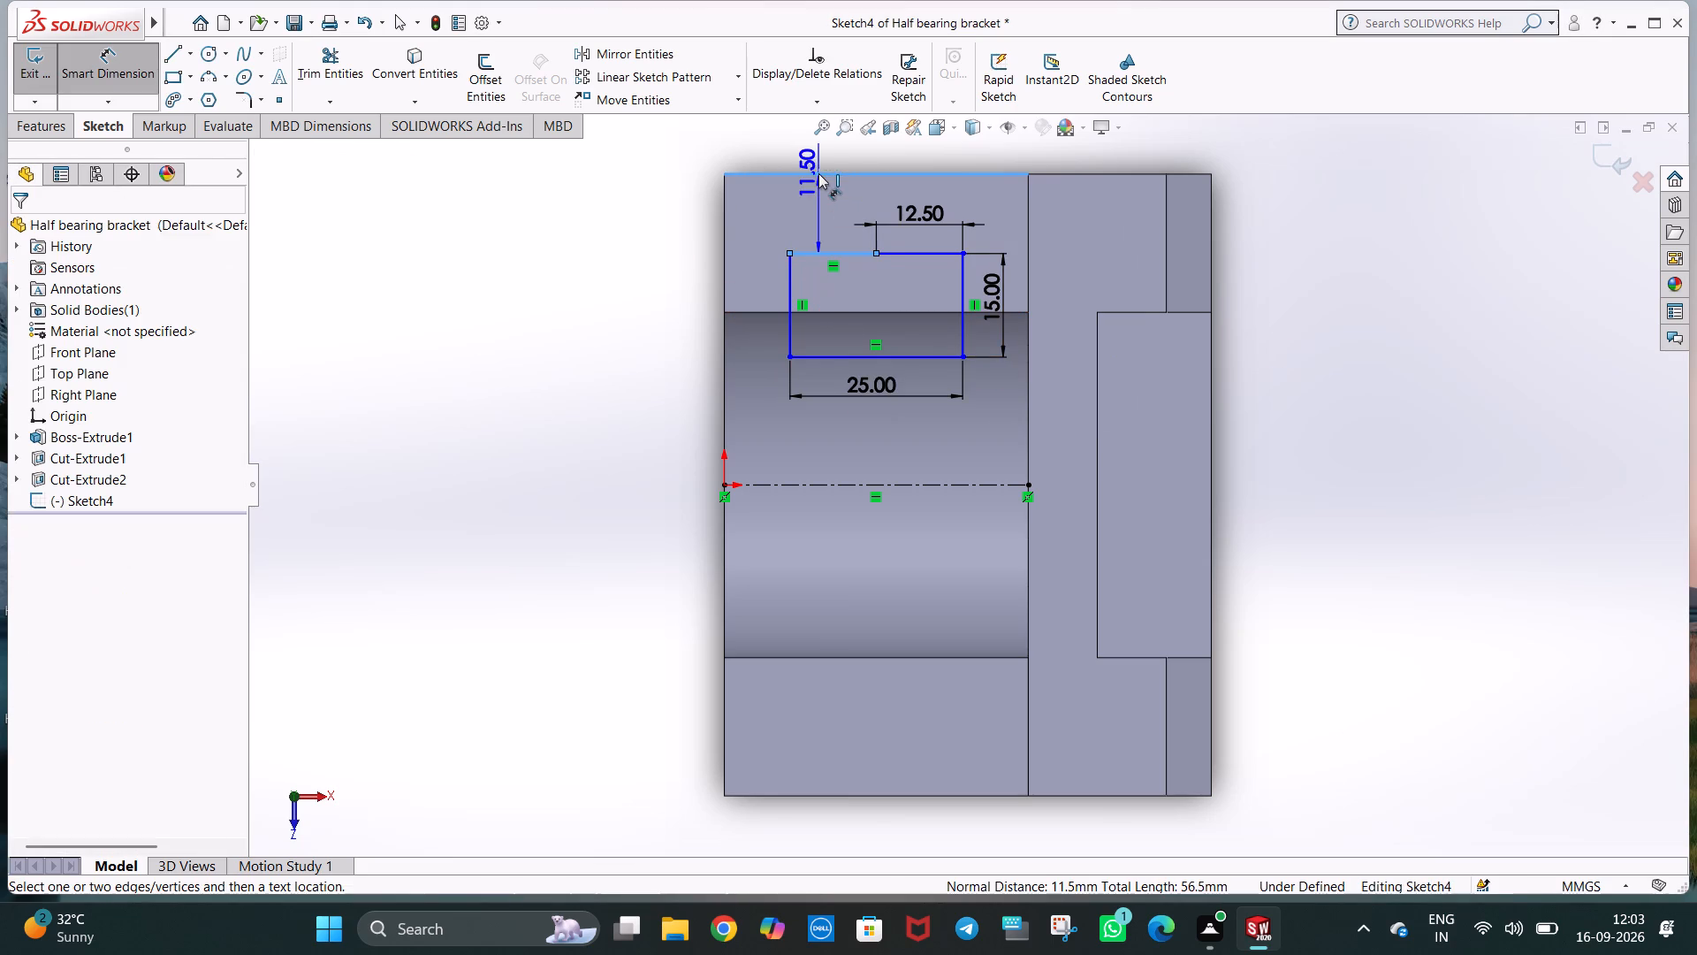
click(805, 209)
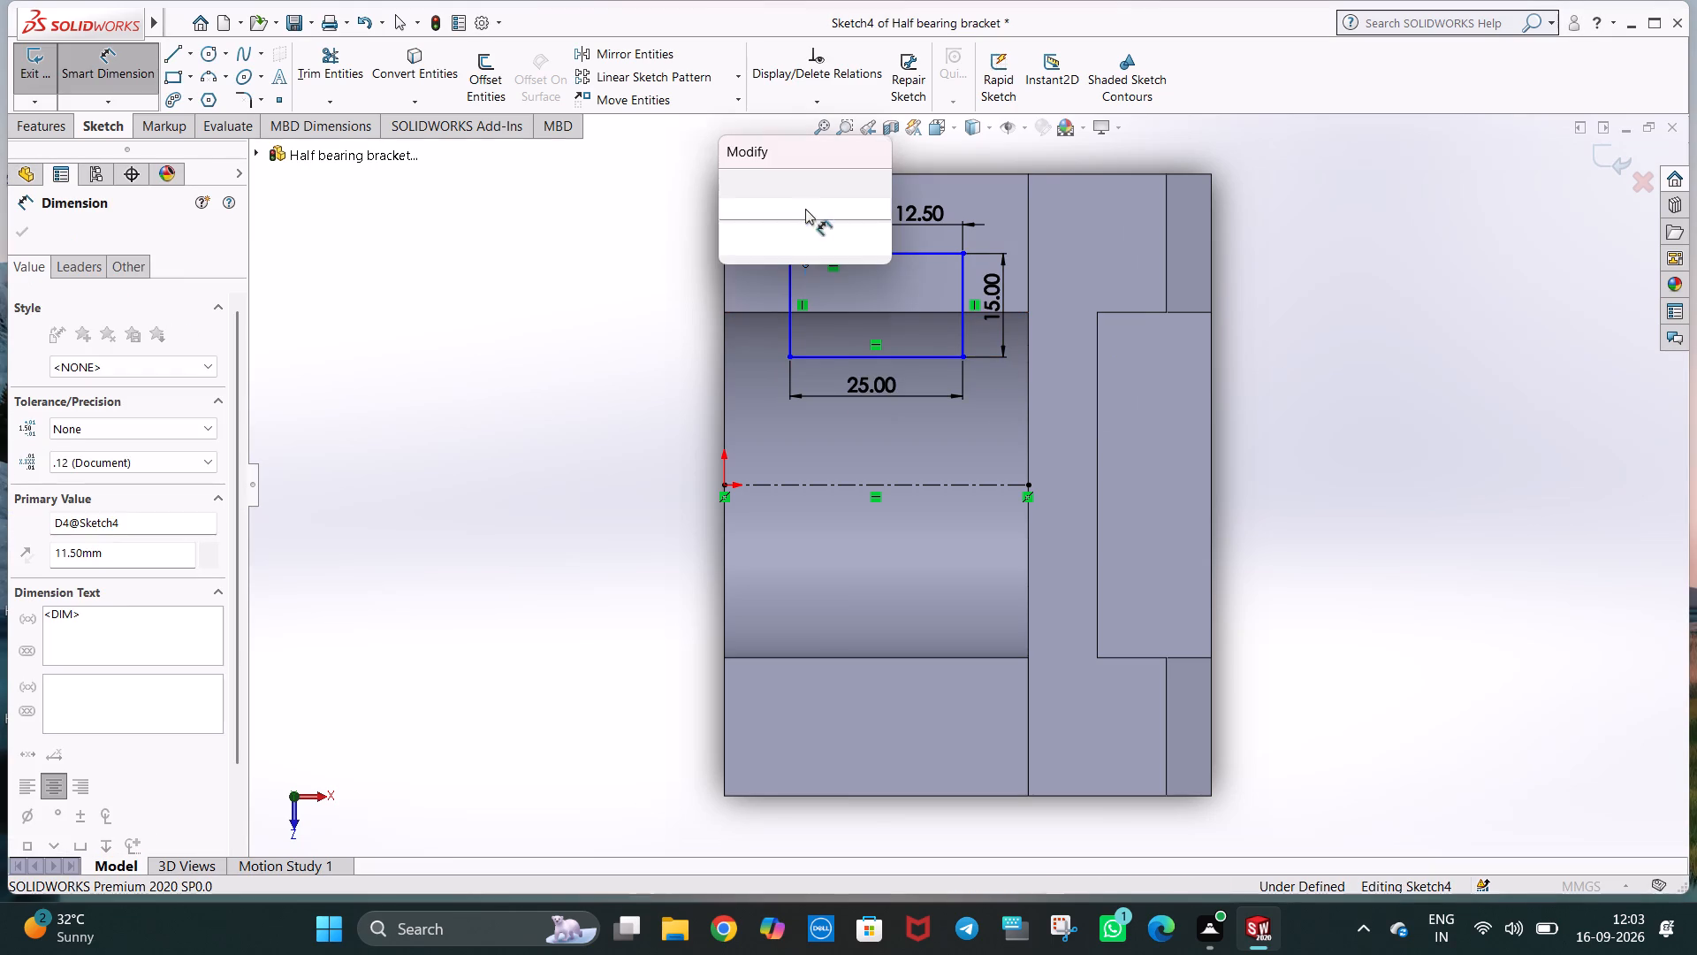
click(730, 185)
click(1335, 342)
middle_click(1307, 341)
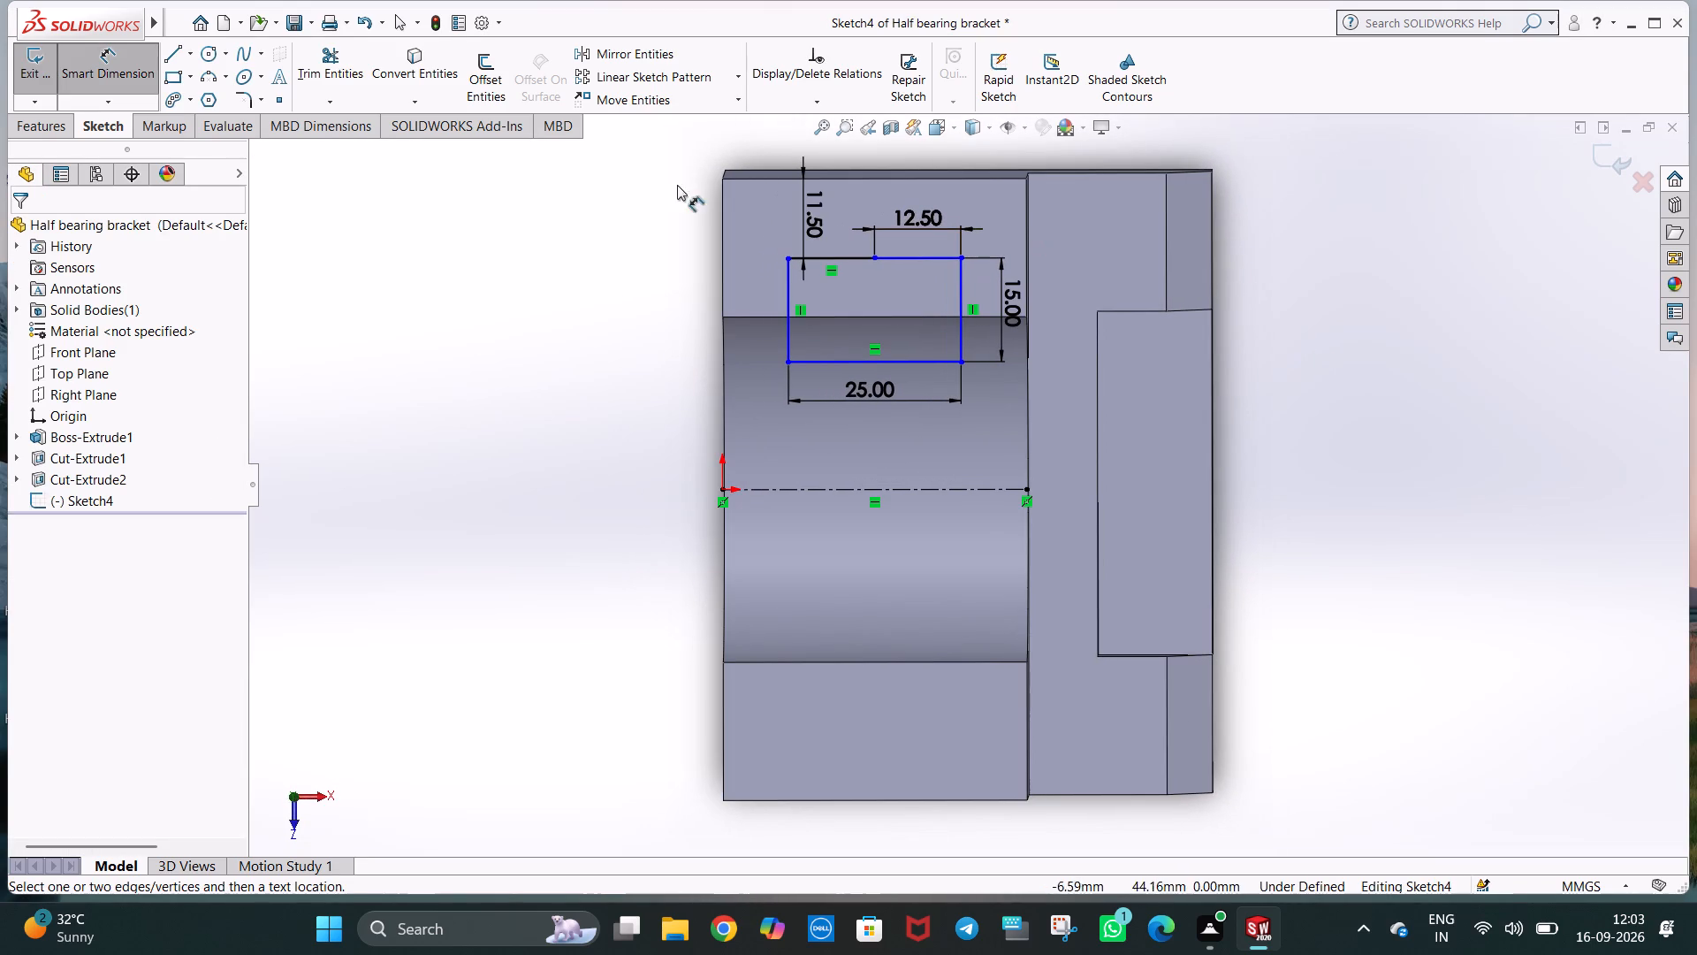
click(619, 195)
click(660, 363)
key(Escape)
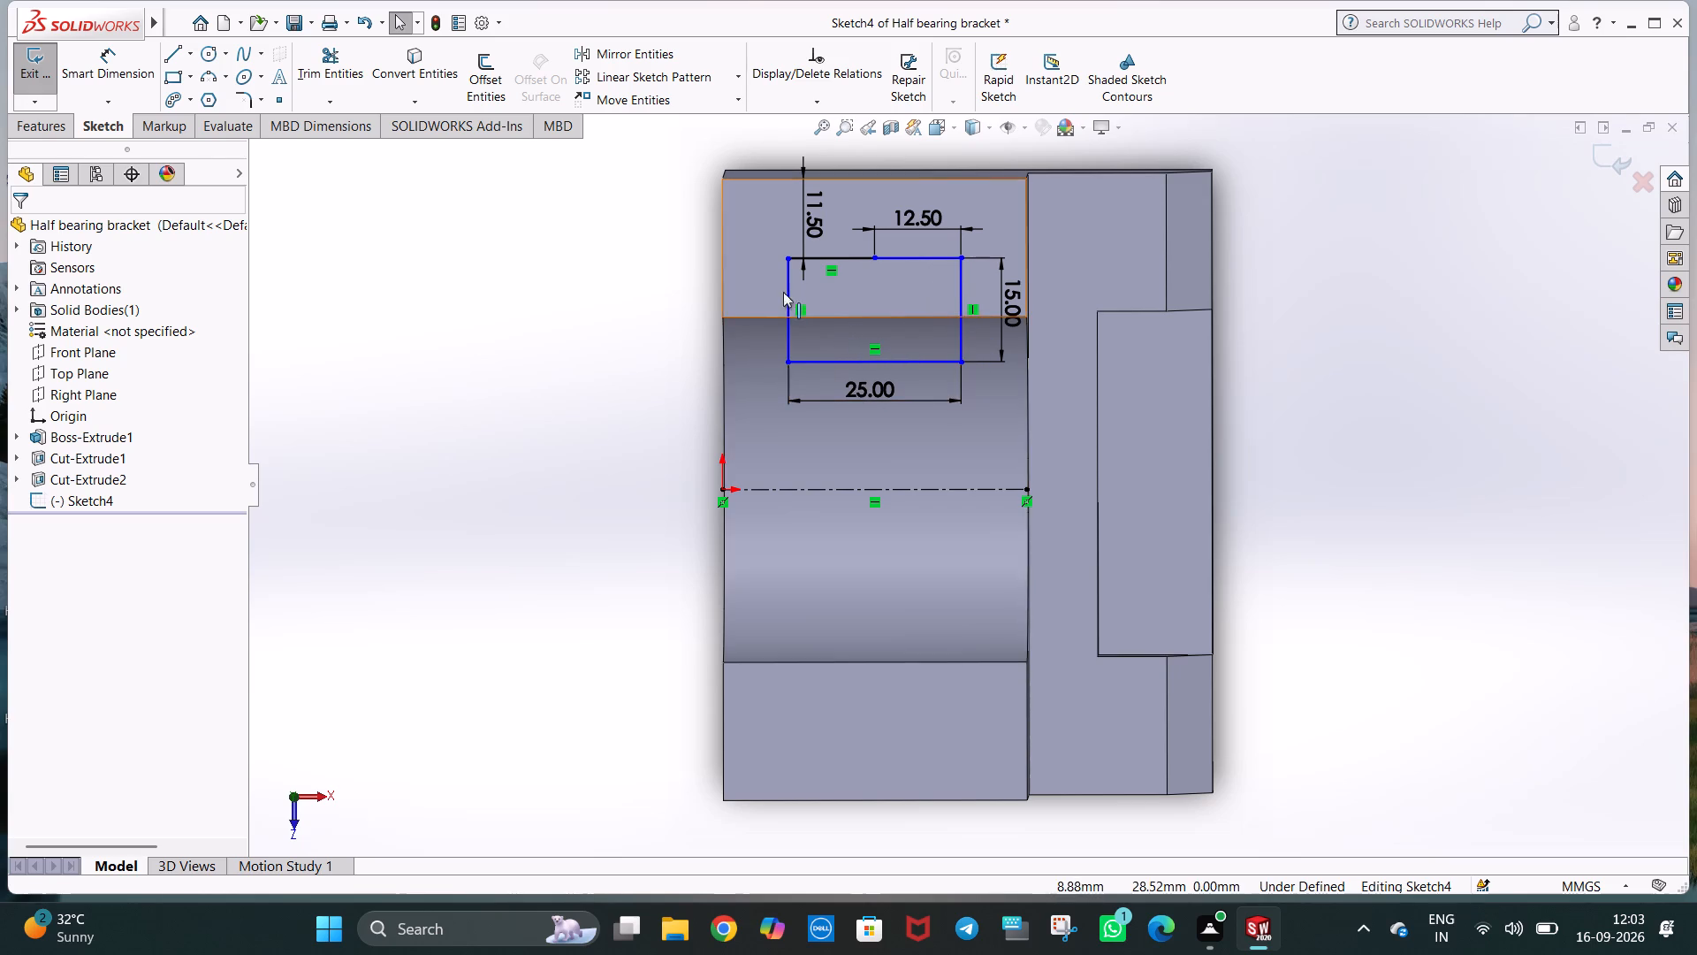
click(784, 331)
key(Escape)
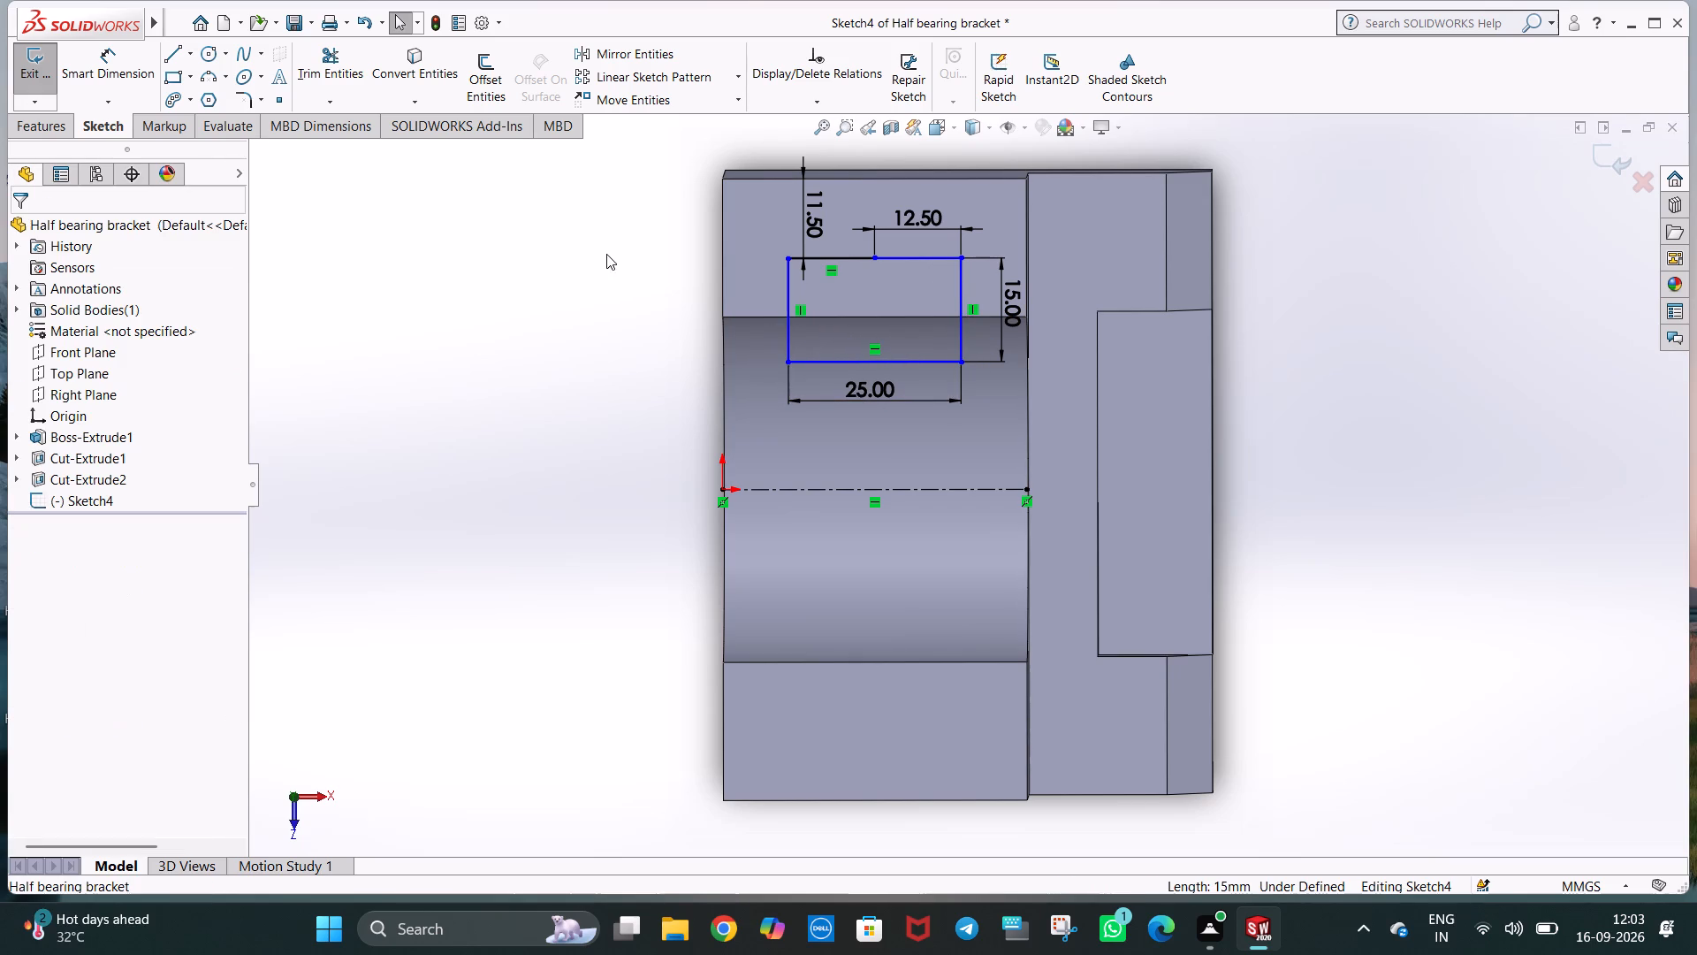
Dimension the length of the rectangle's side farther from the step.
click(86, 63)
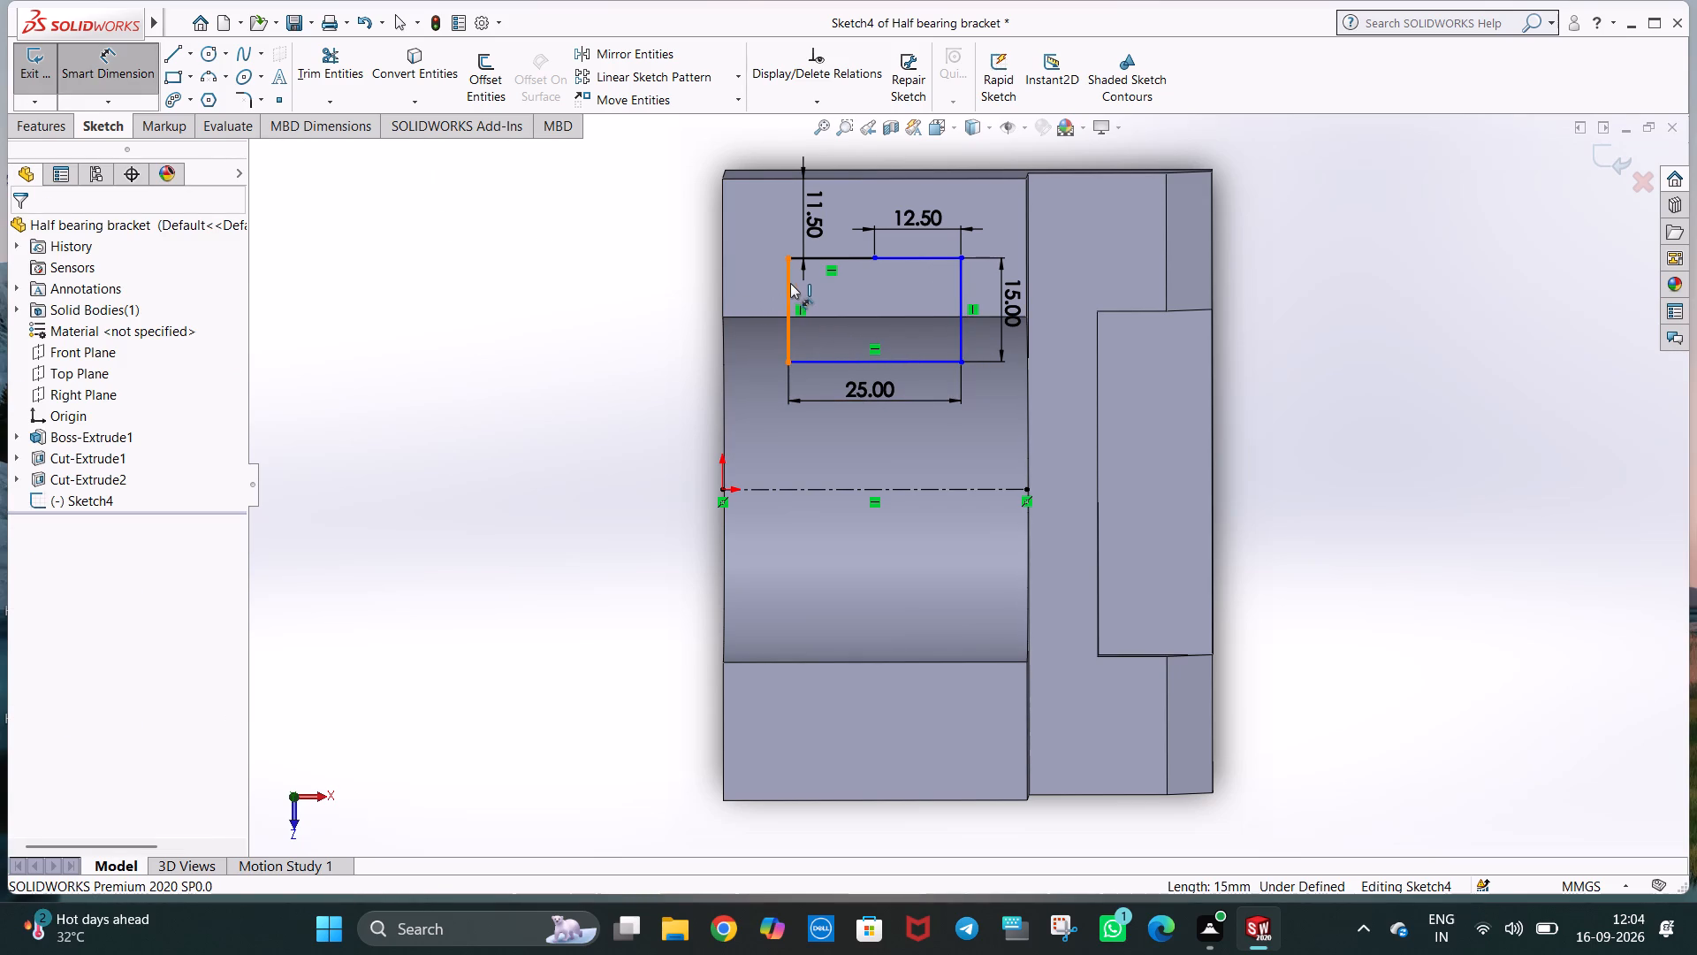
click(782, 287)
click(787, 289)
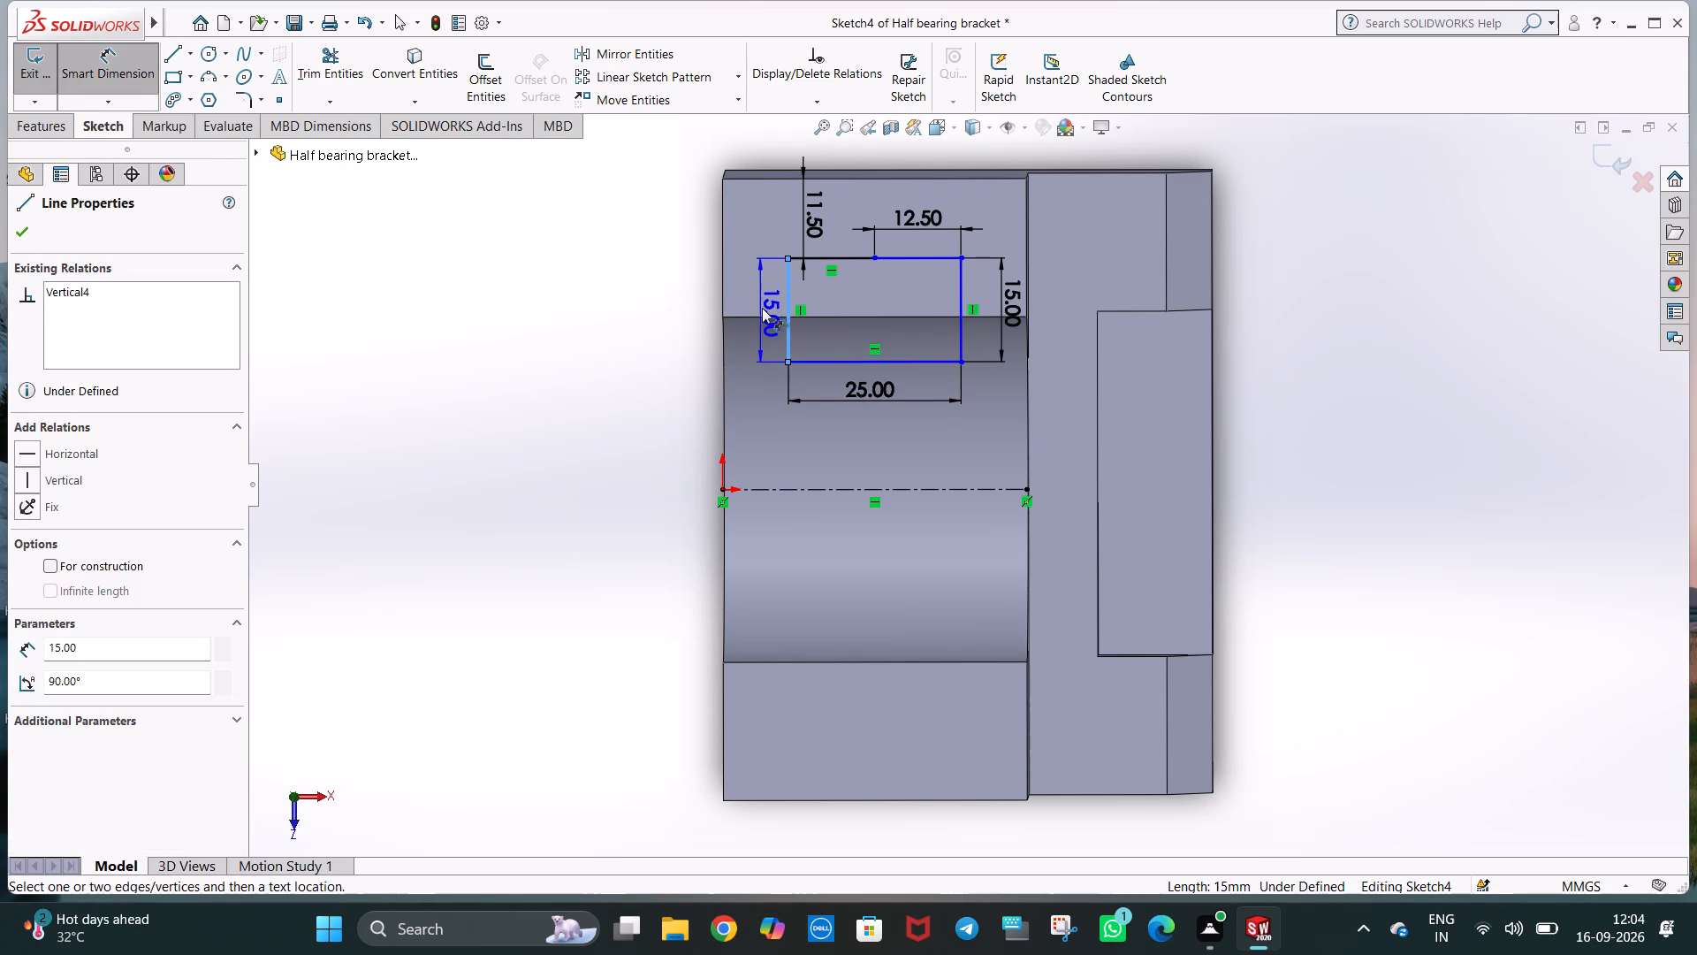
click(762, 308)
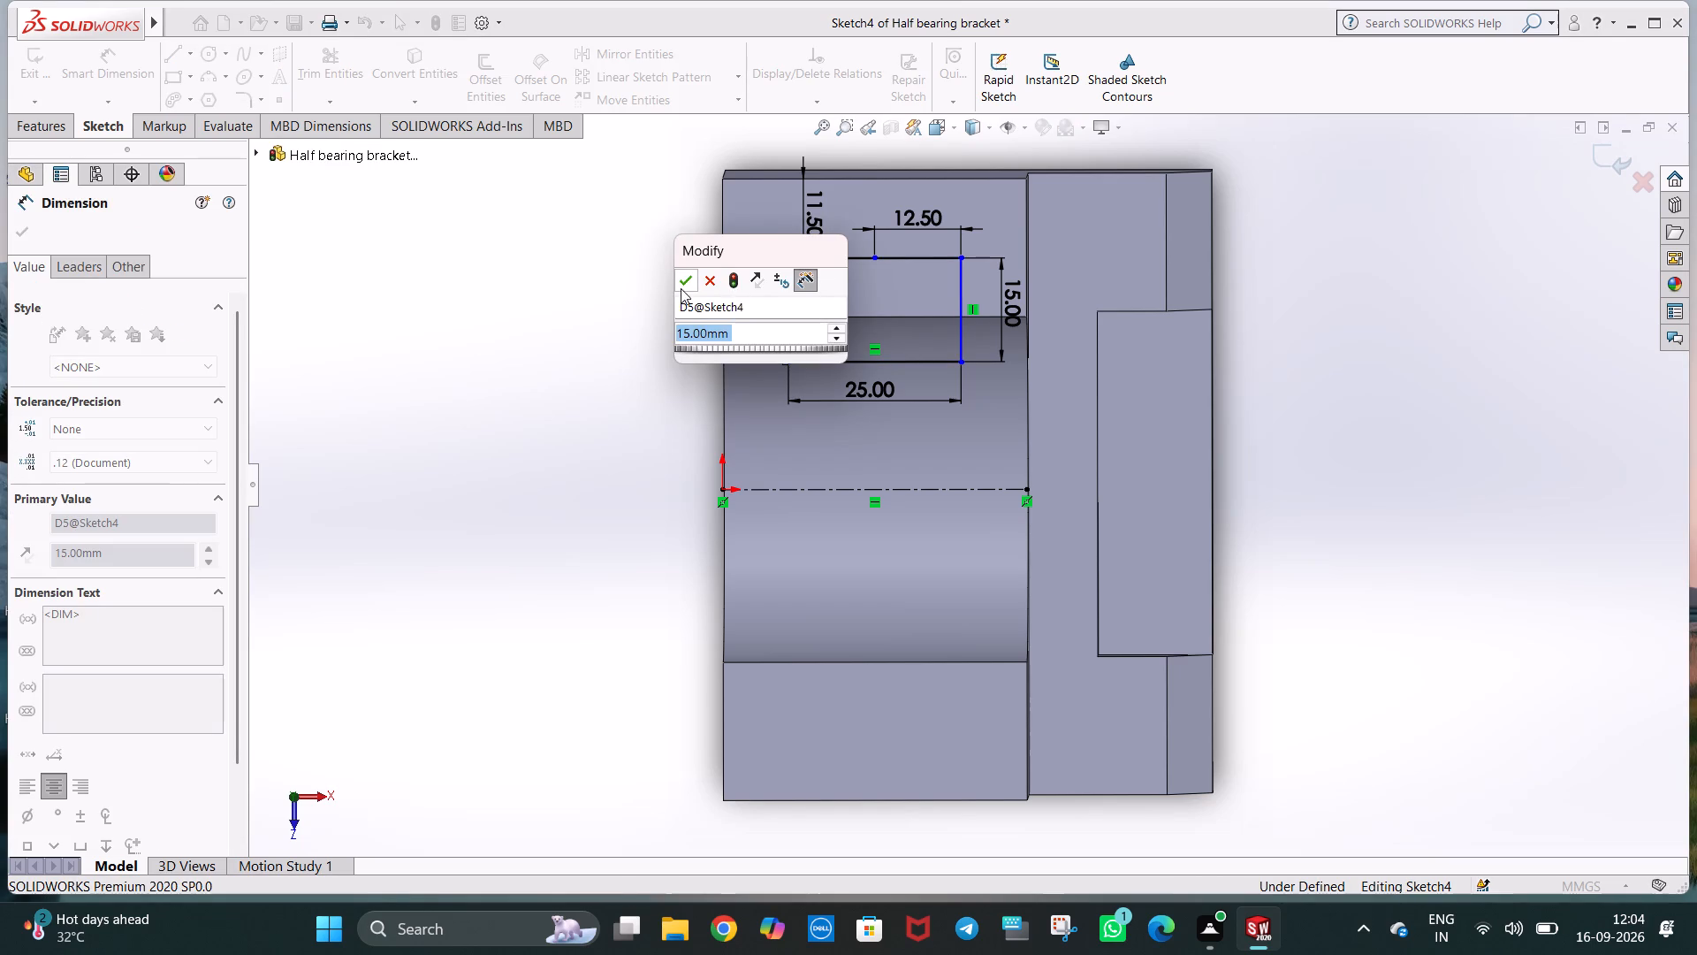
click(679, 284)
click(569, 302)
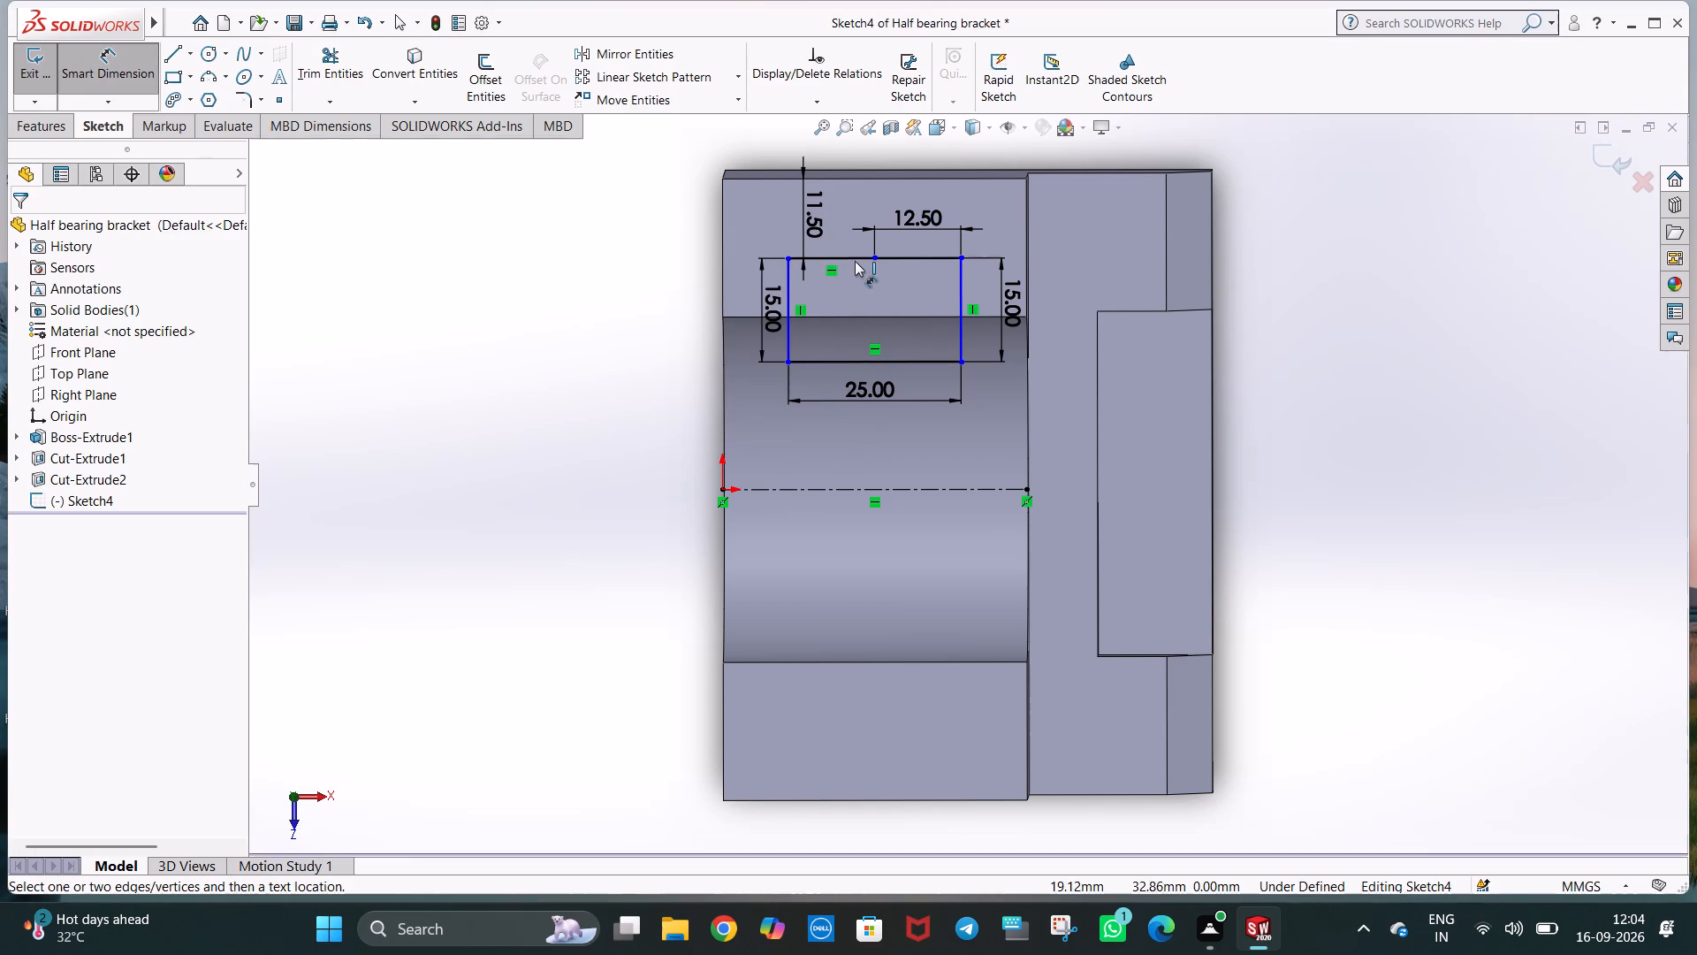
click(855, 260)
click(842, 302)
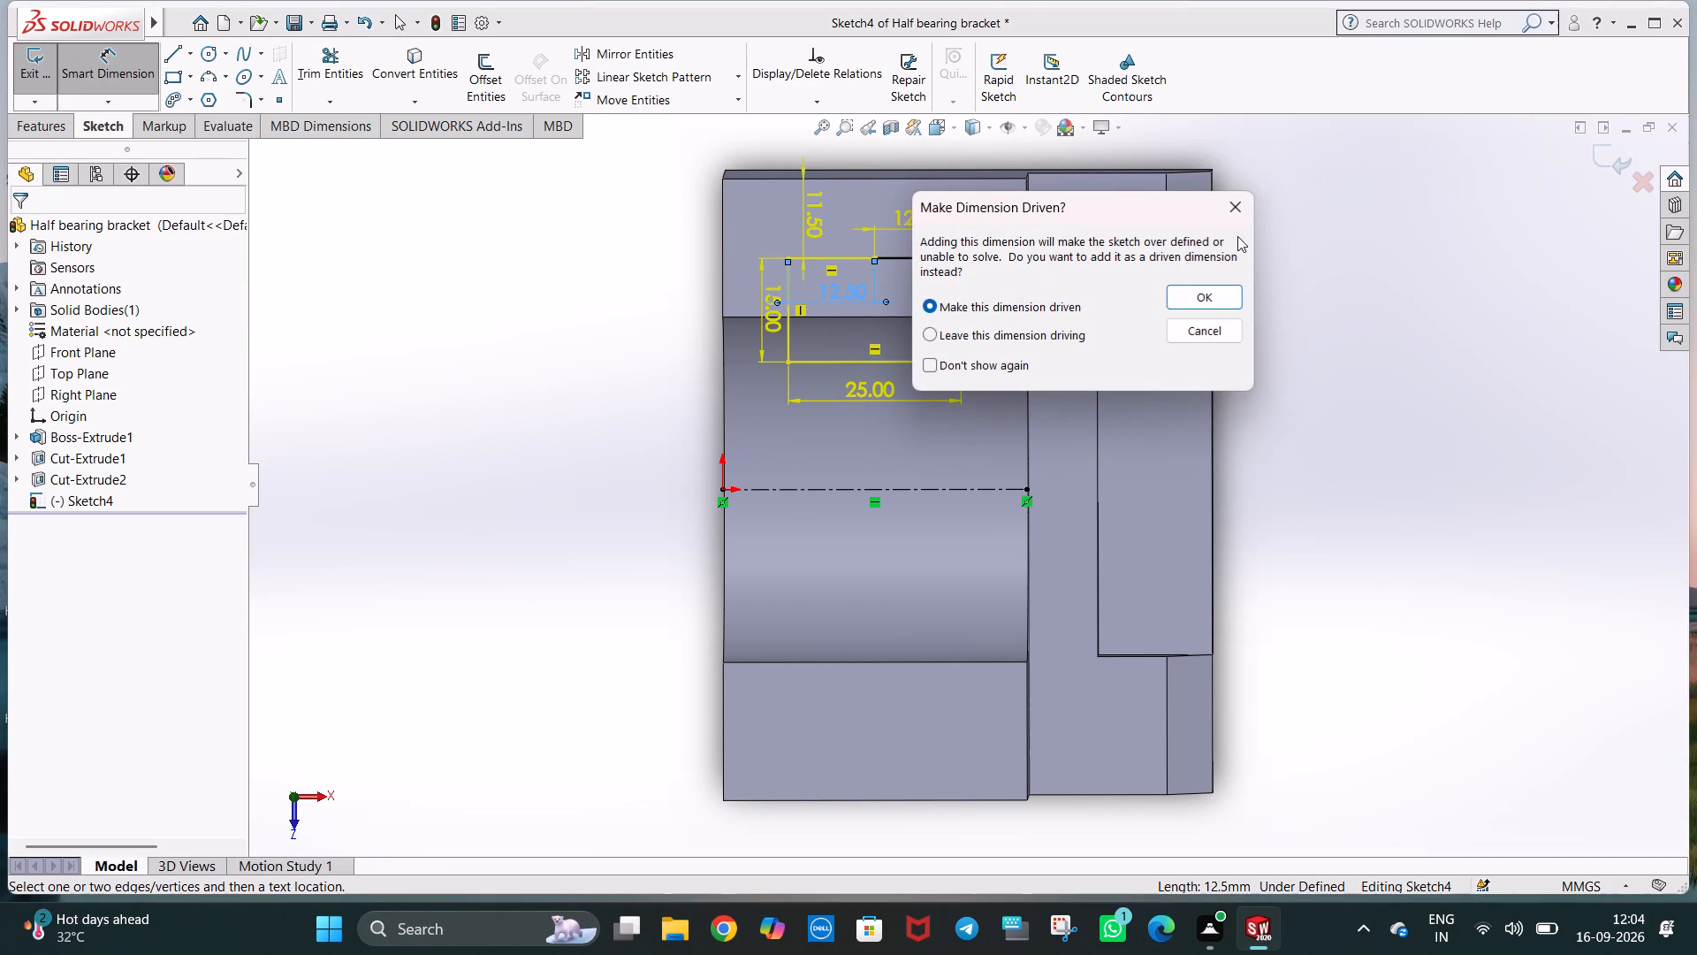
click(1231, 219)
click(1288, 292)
Dimension the distance from the block's outer side edge to the rectangle's nearest side.
scroll(998, 427, down, 1)
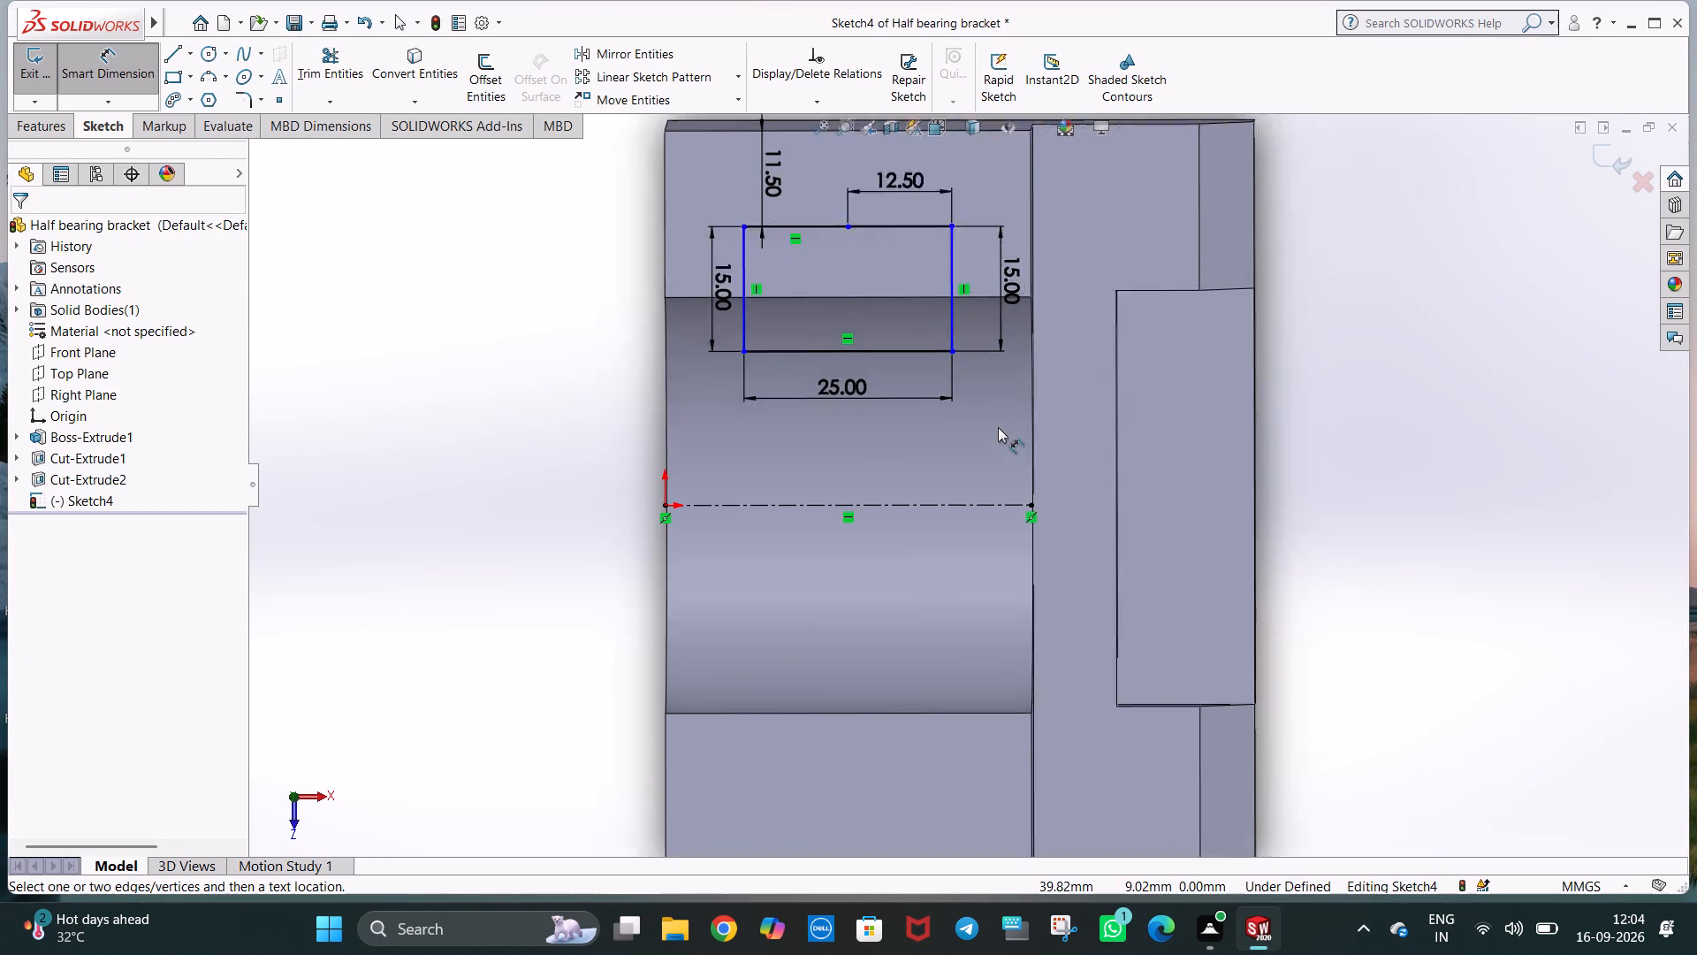
scroll(998, 427, down, 1)
scroll(984, 409, up, 2)
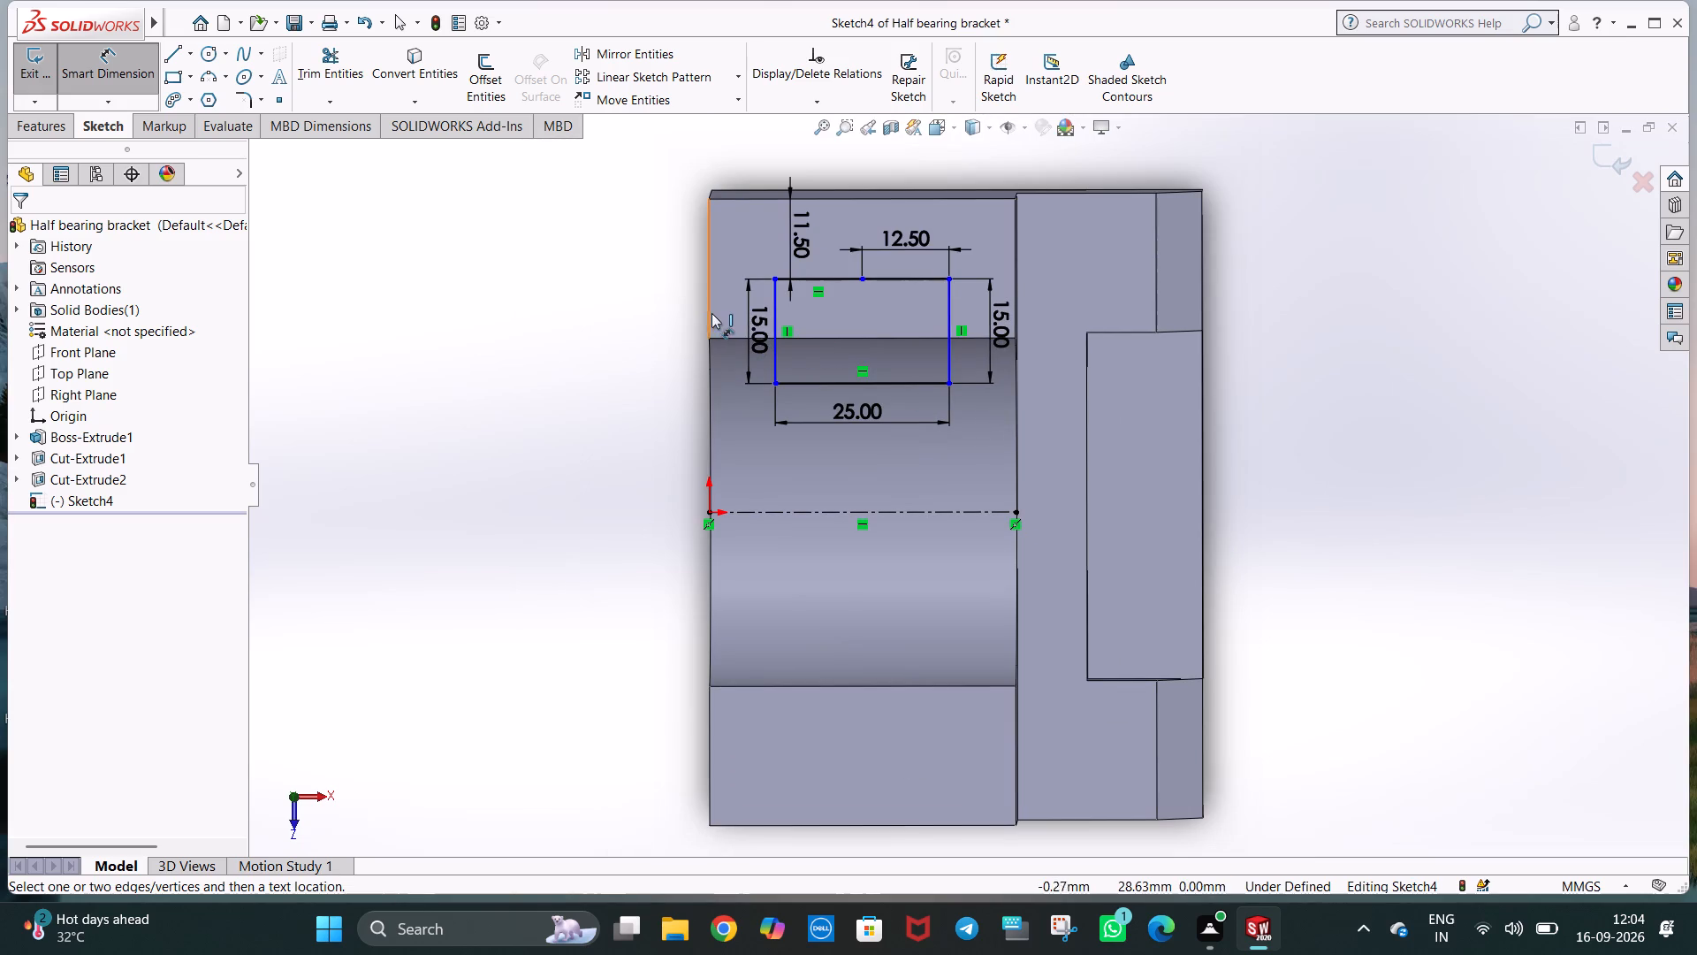
click(712, 311)
click(771, 299)
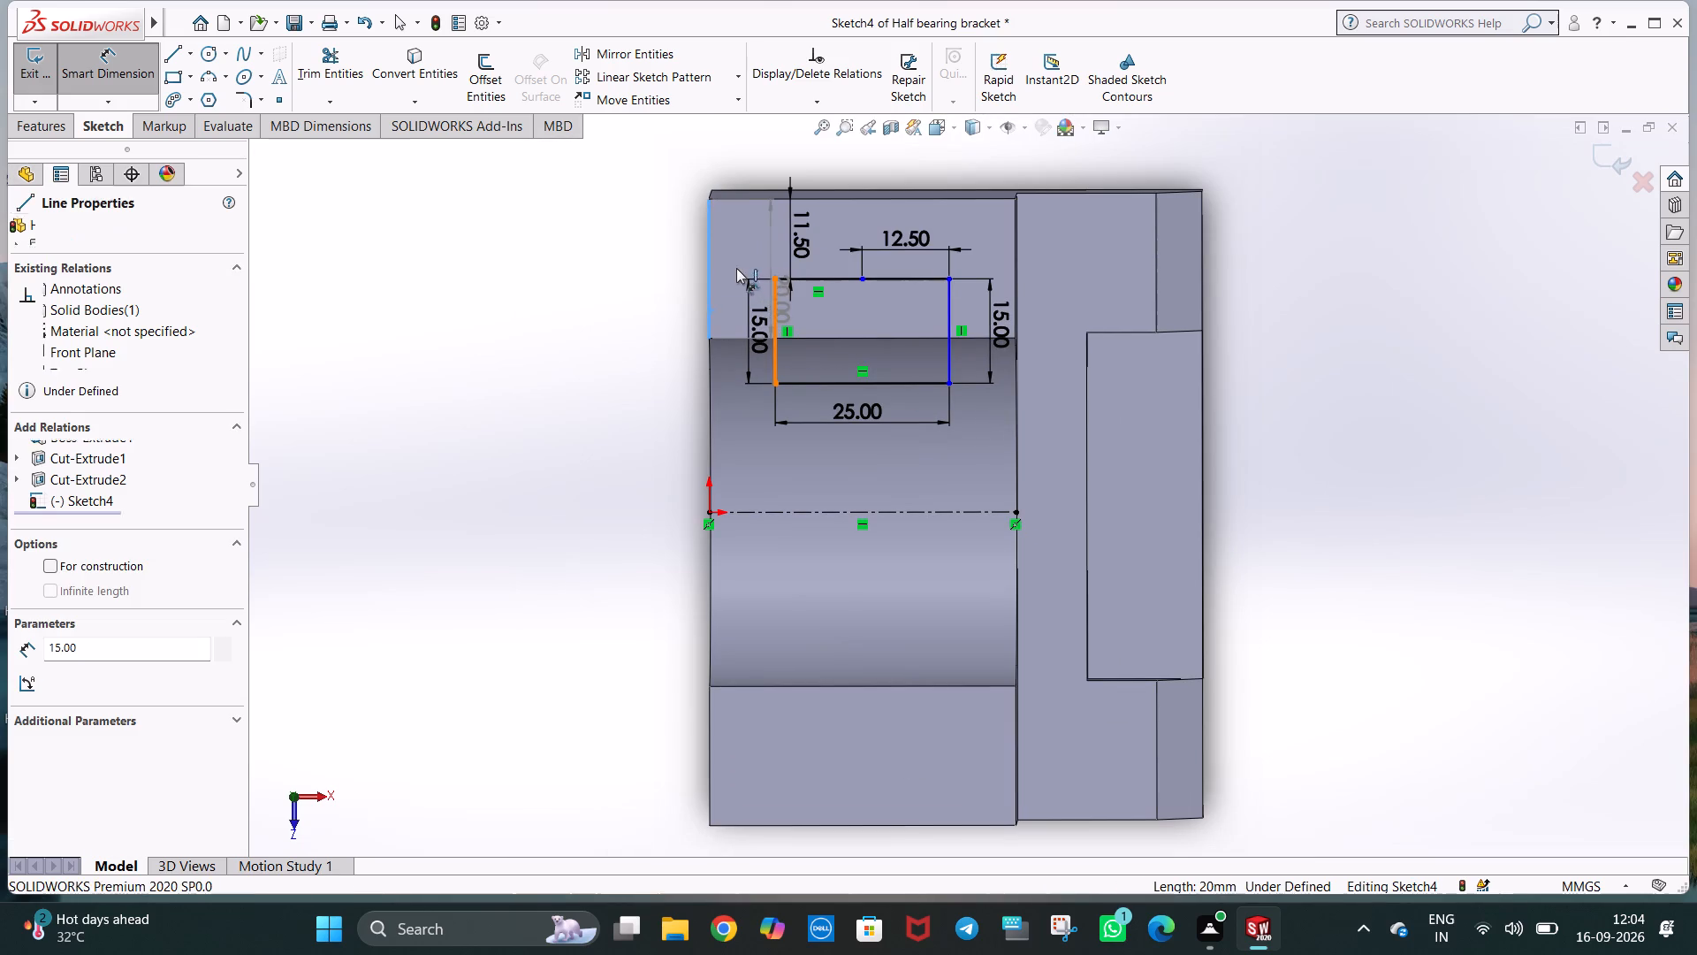
click(740, 247)
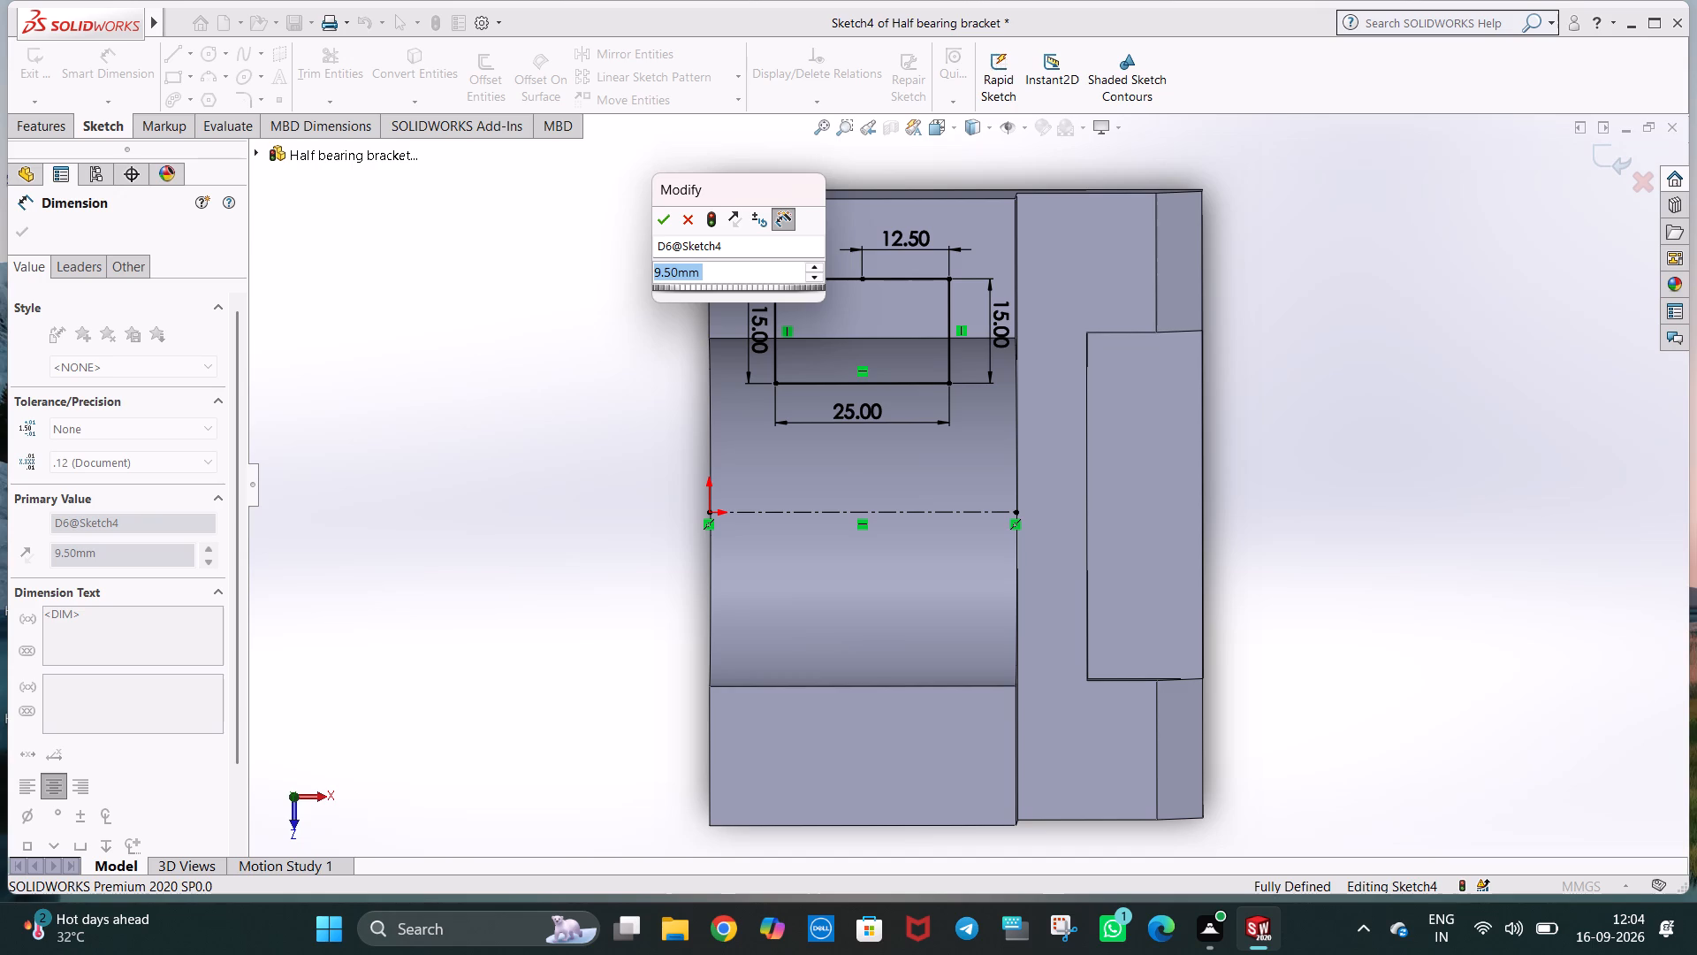
click(661, 218)
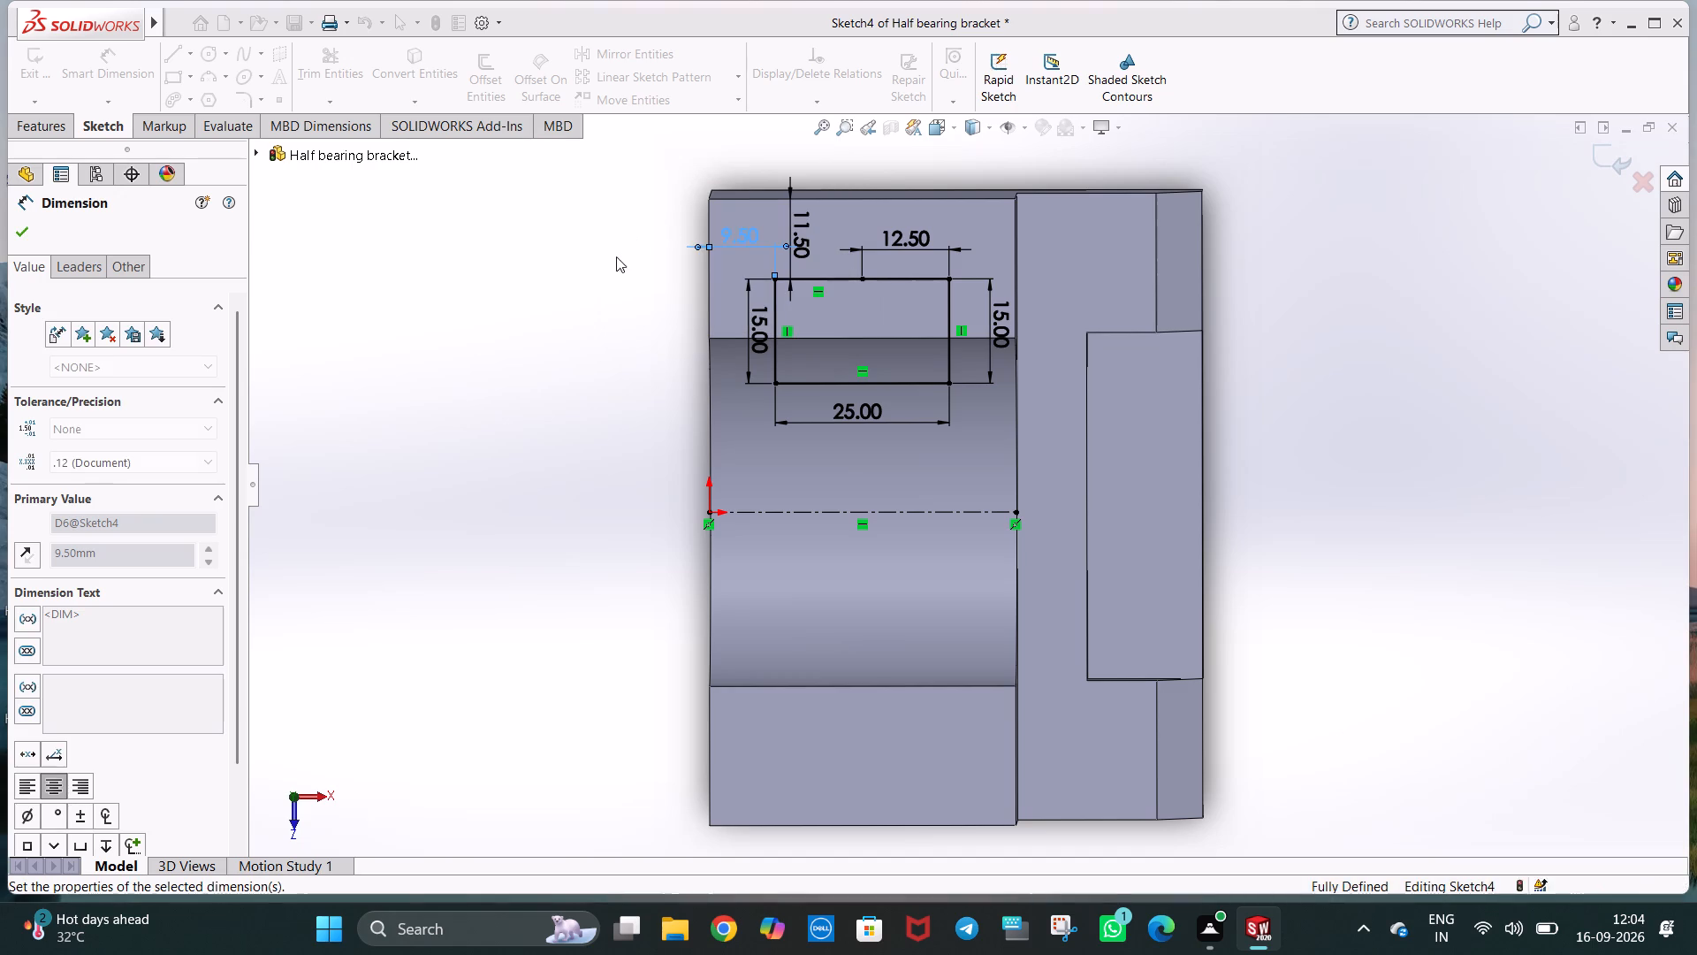
click(597, 270)
click(40, 123)
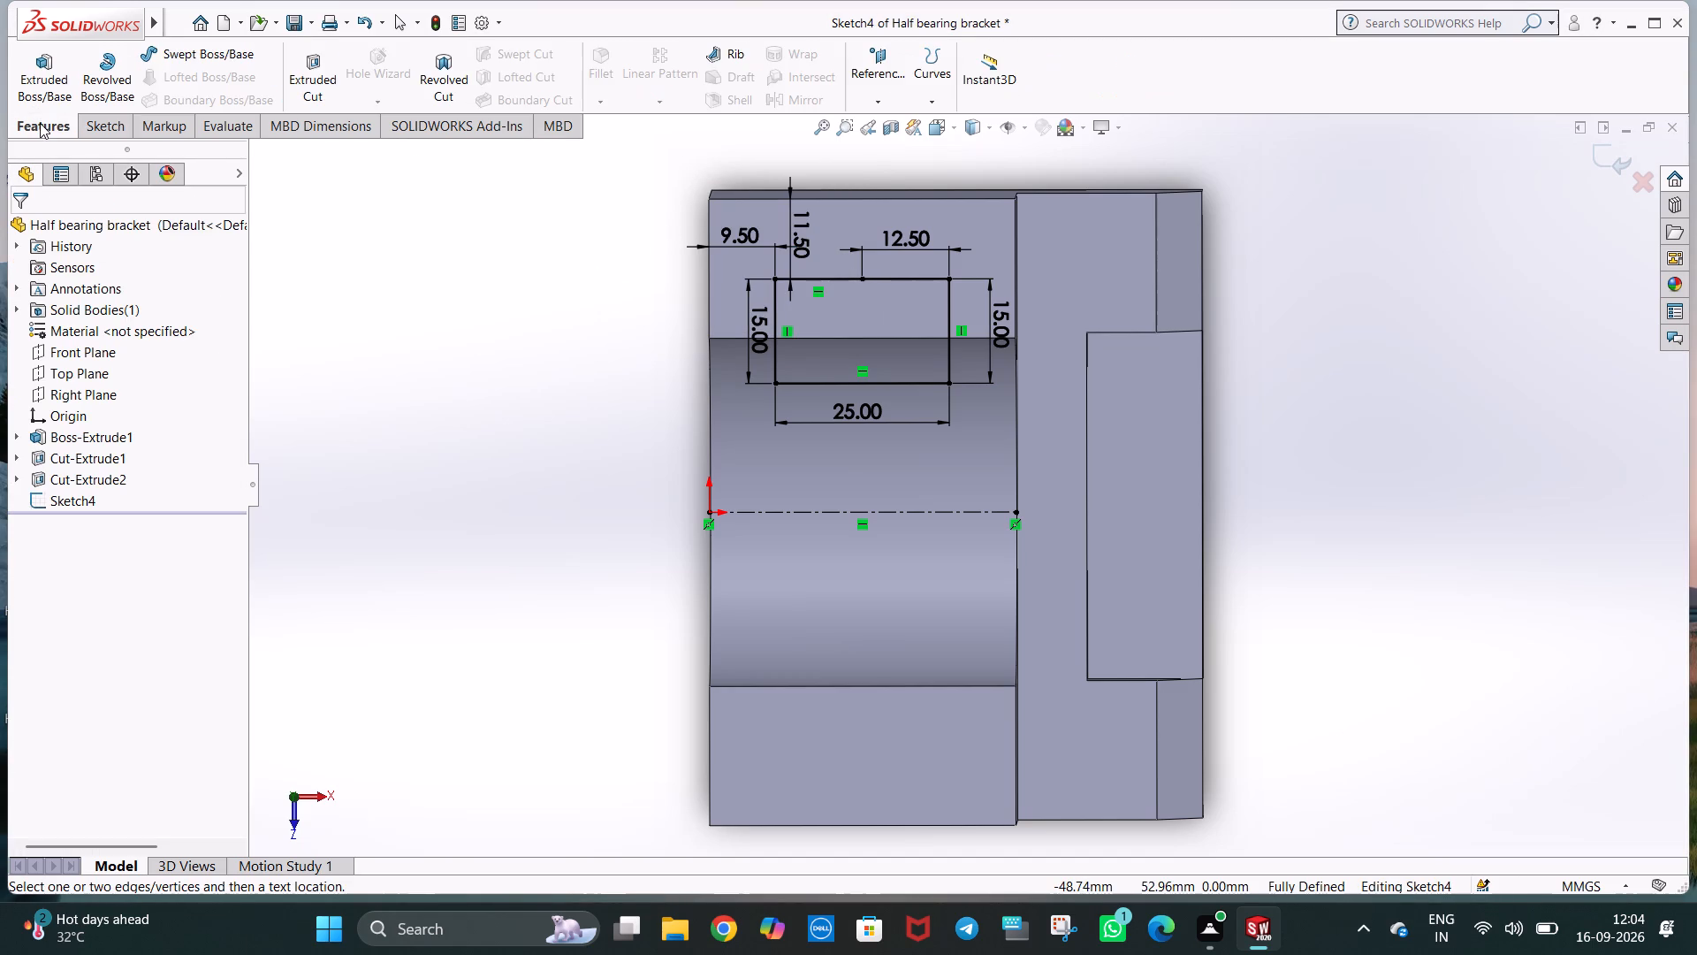
key(Escape)
key(Escape)
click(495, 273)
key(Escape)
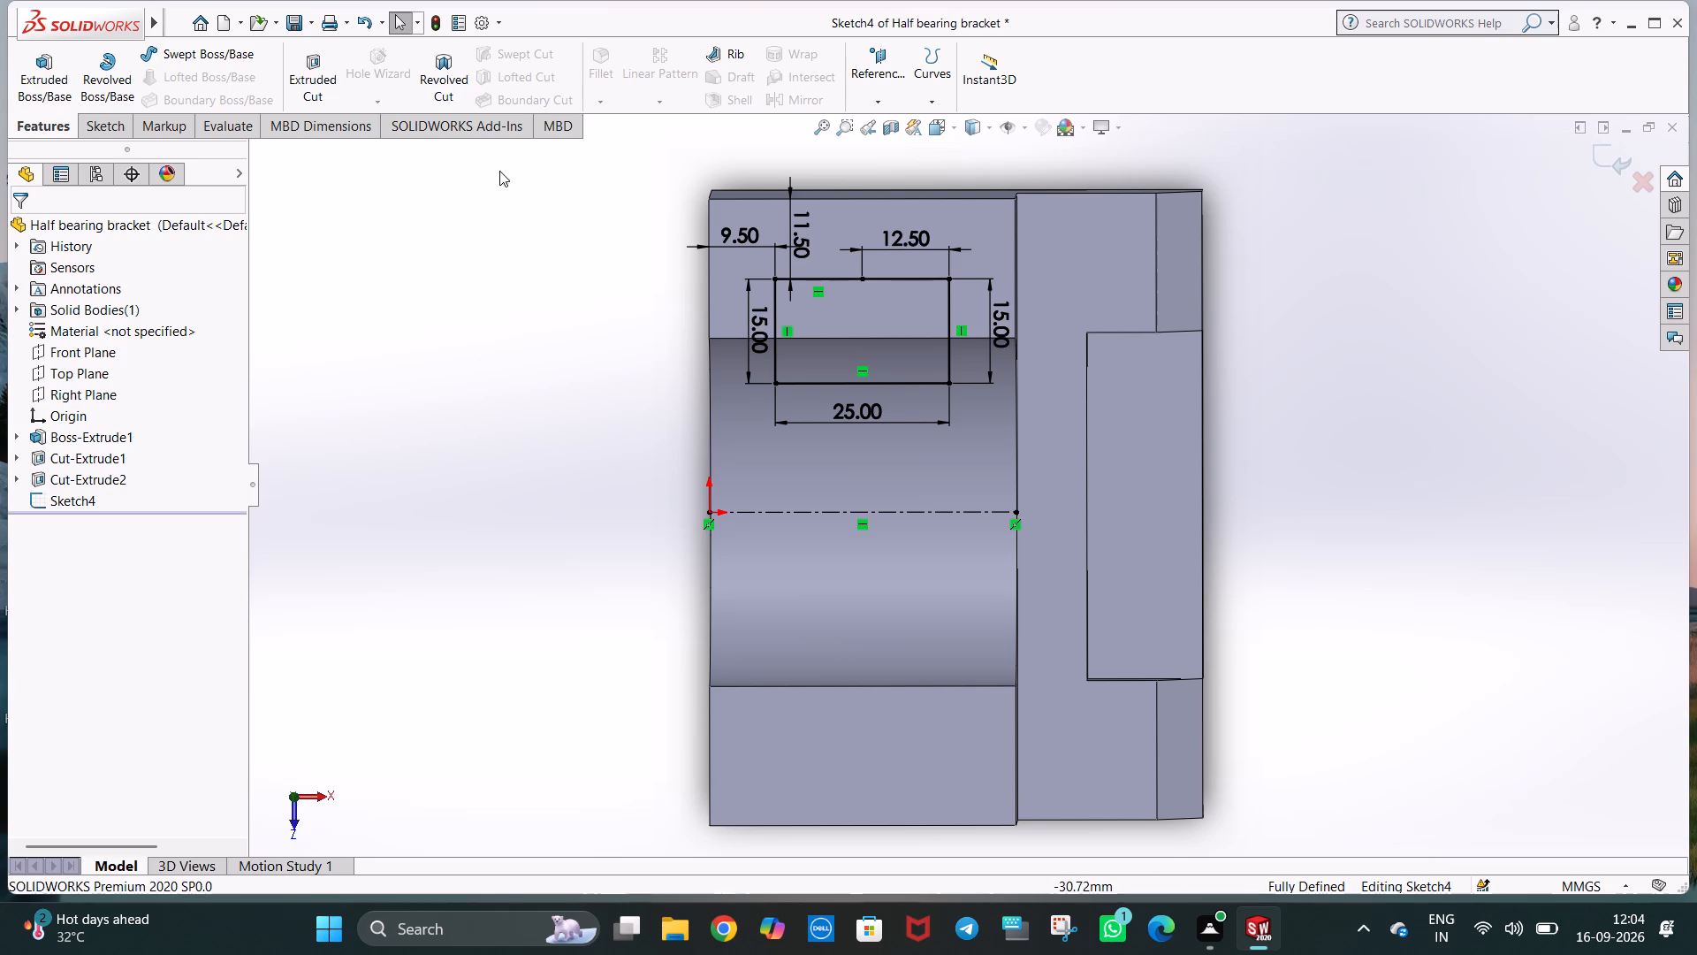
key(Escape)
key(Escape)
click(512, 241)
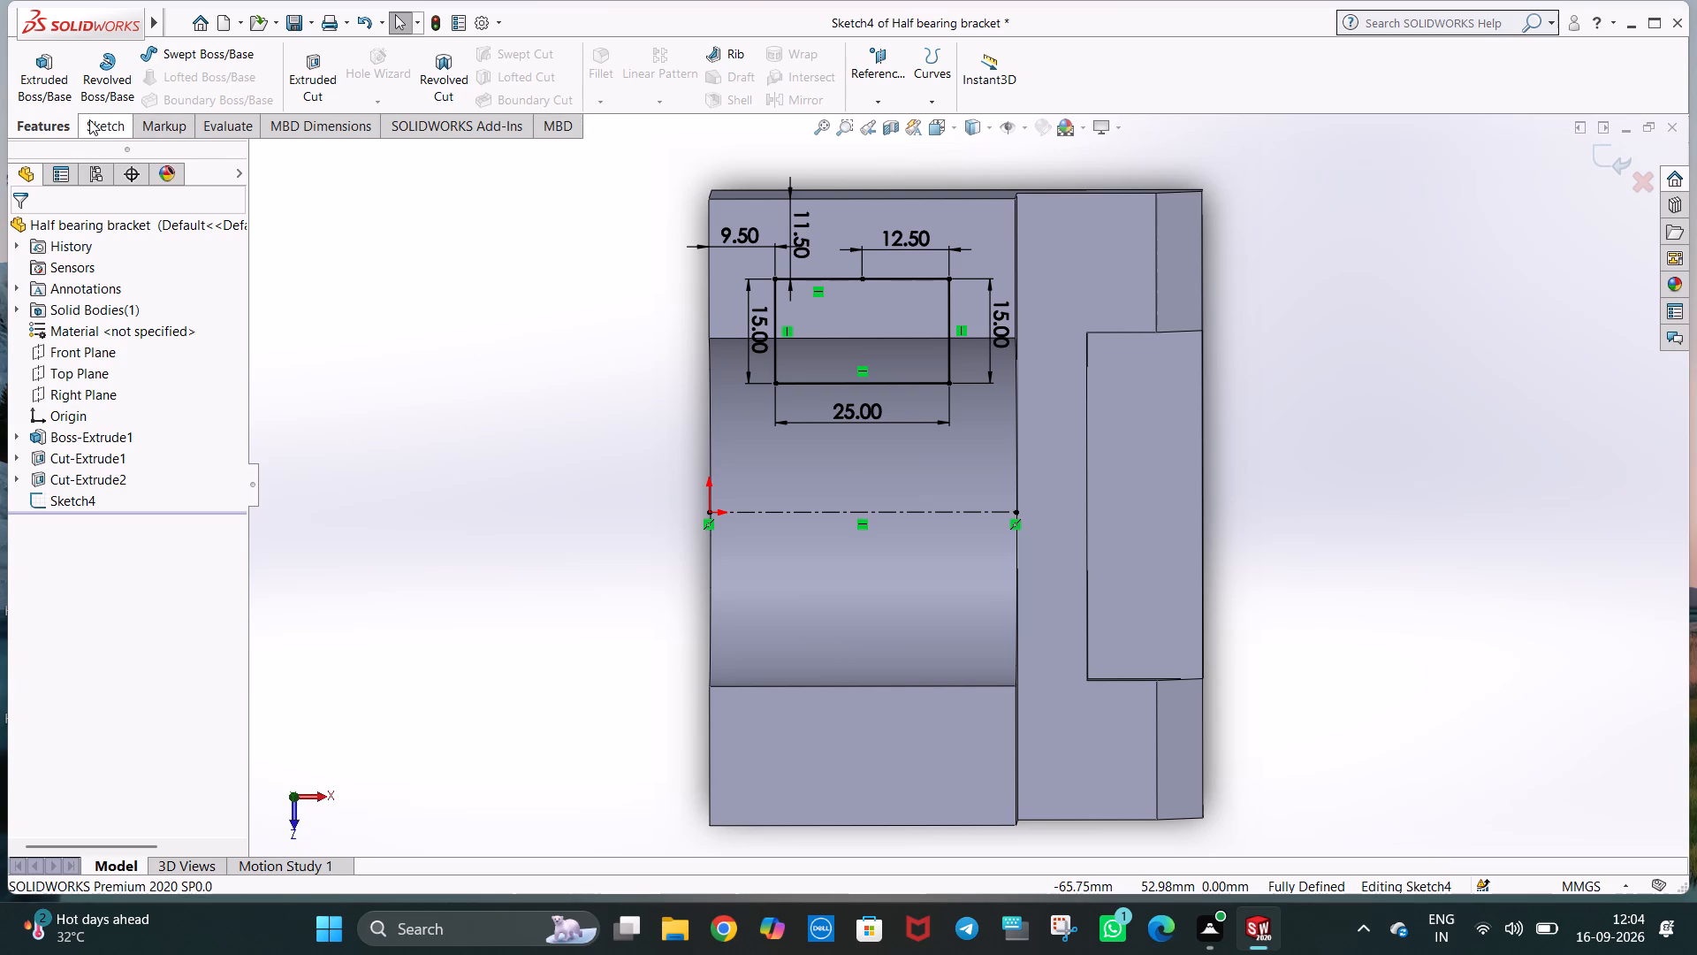
Mirror the dimensioned rectangle's five sketch lines about the horizontal centerline, keeping the original.
click(89, 119)
click(628, 50)
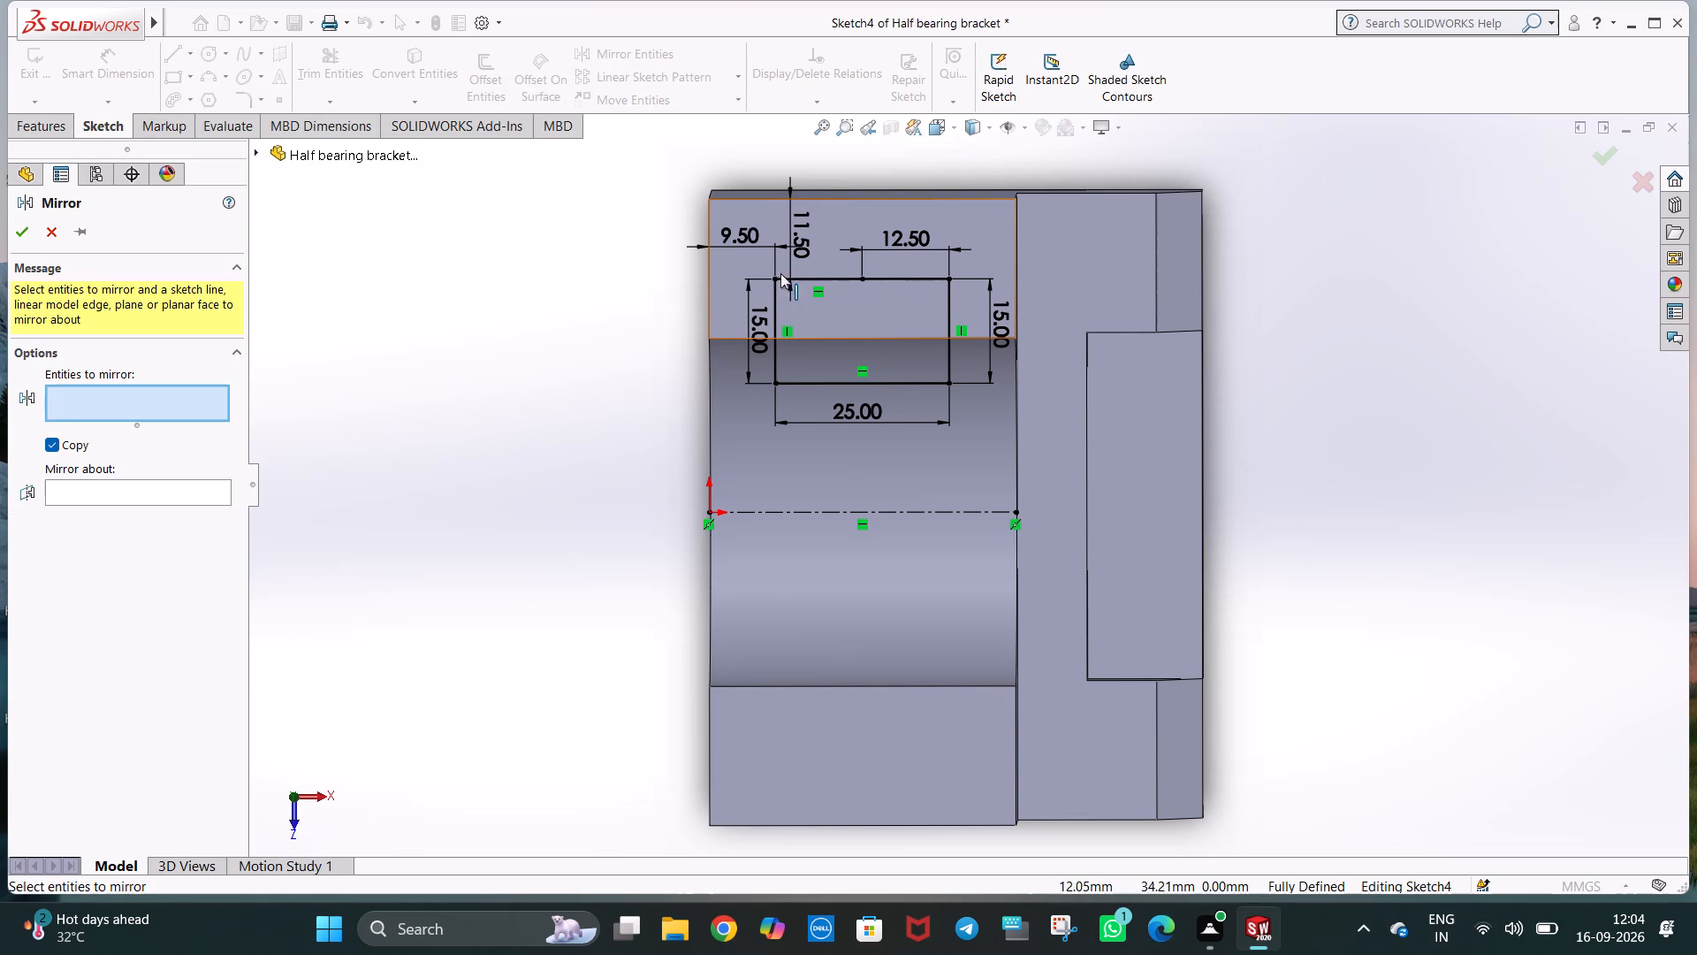
drag(732, 257, 792, 250)
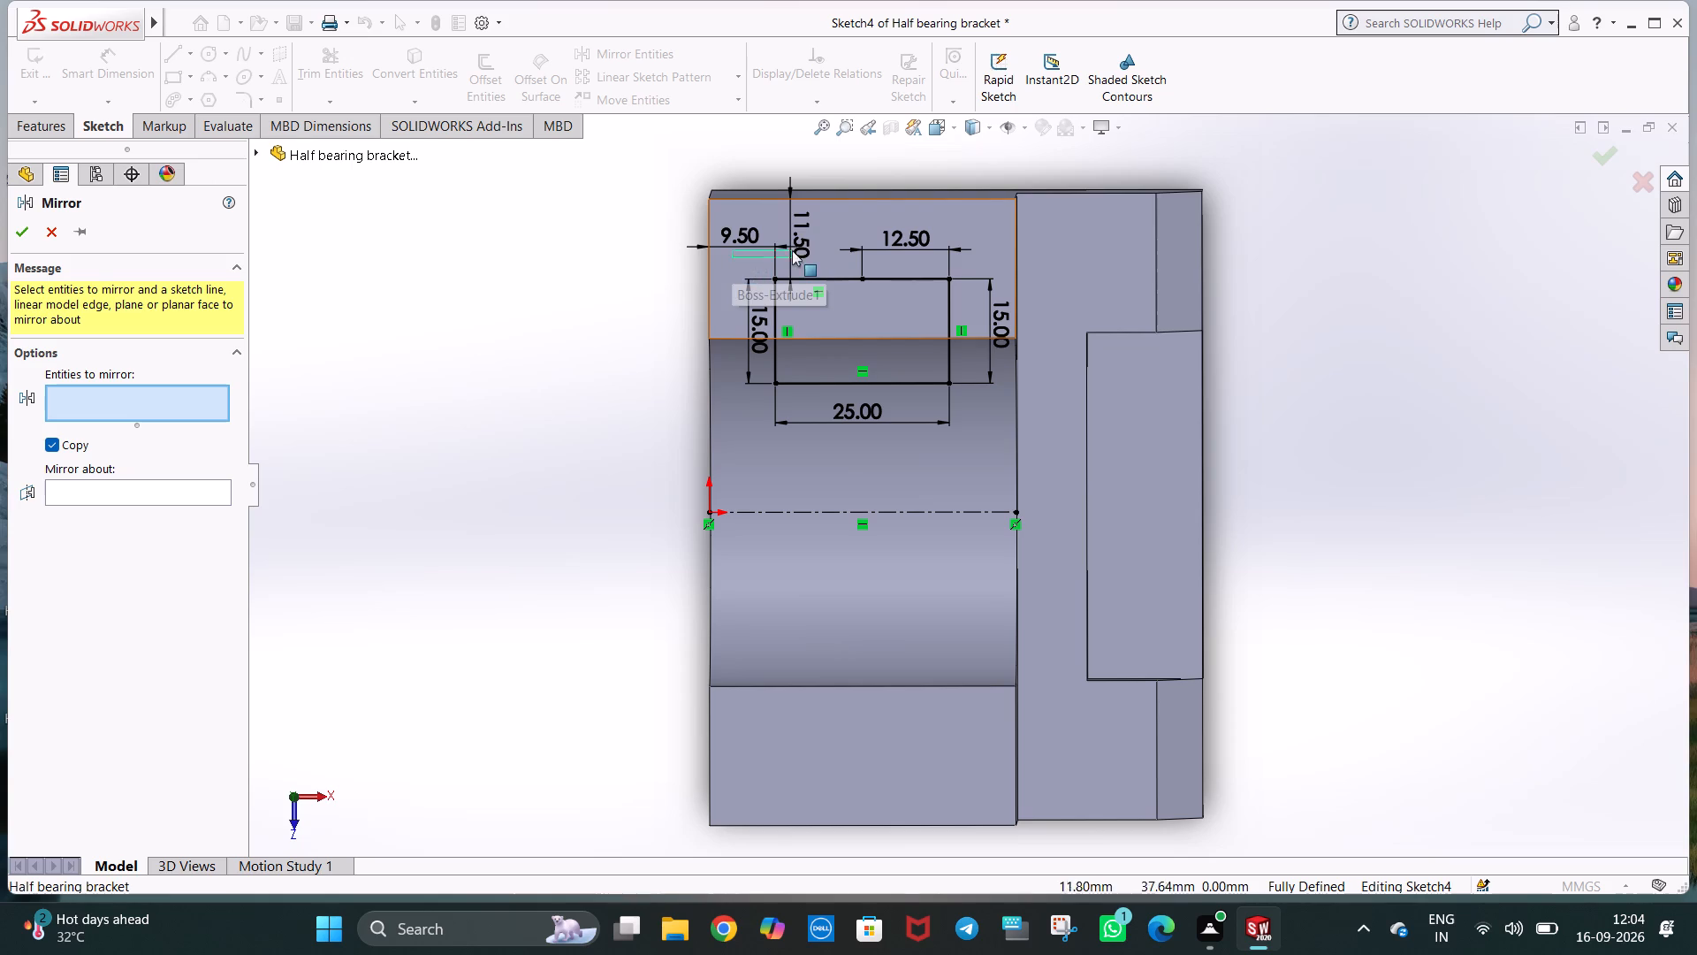
drag(792, 250, 979, 405)
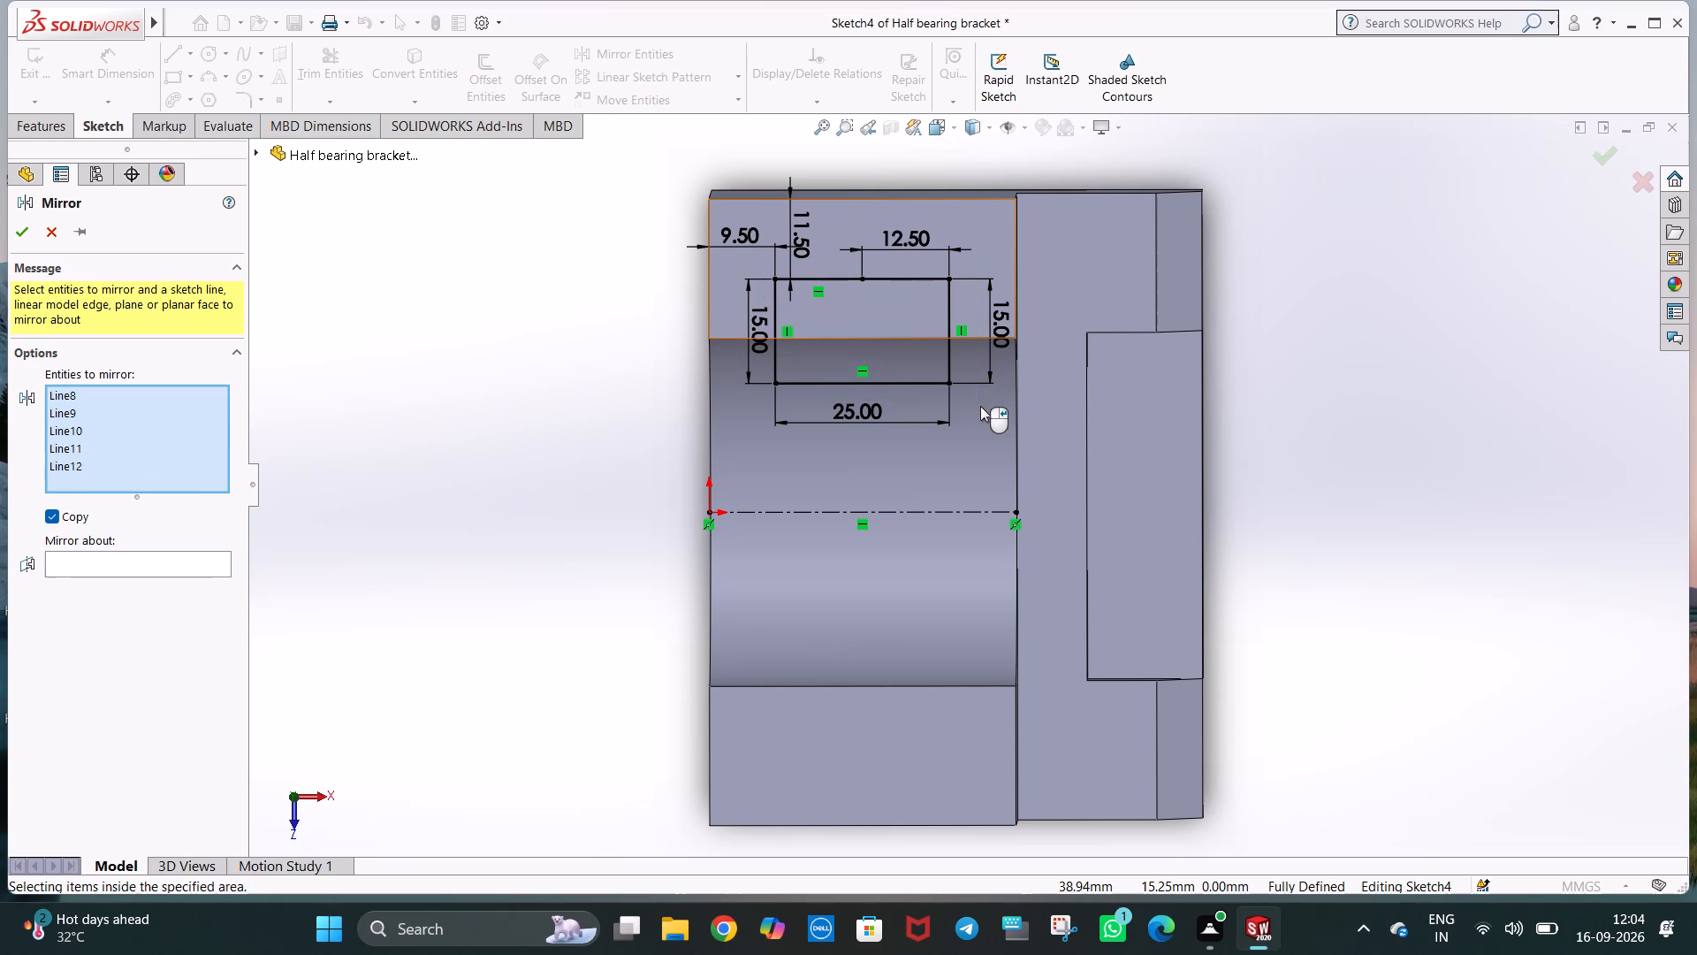
click(103, 564)
click(940, 509)
right_click(940, 508)
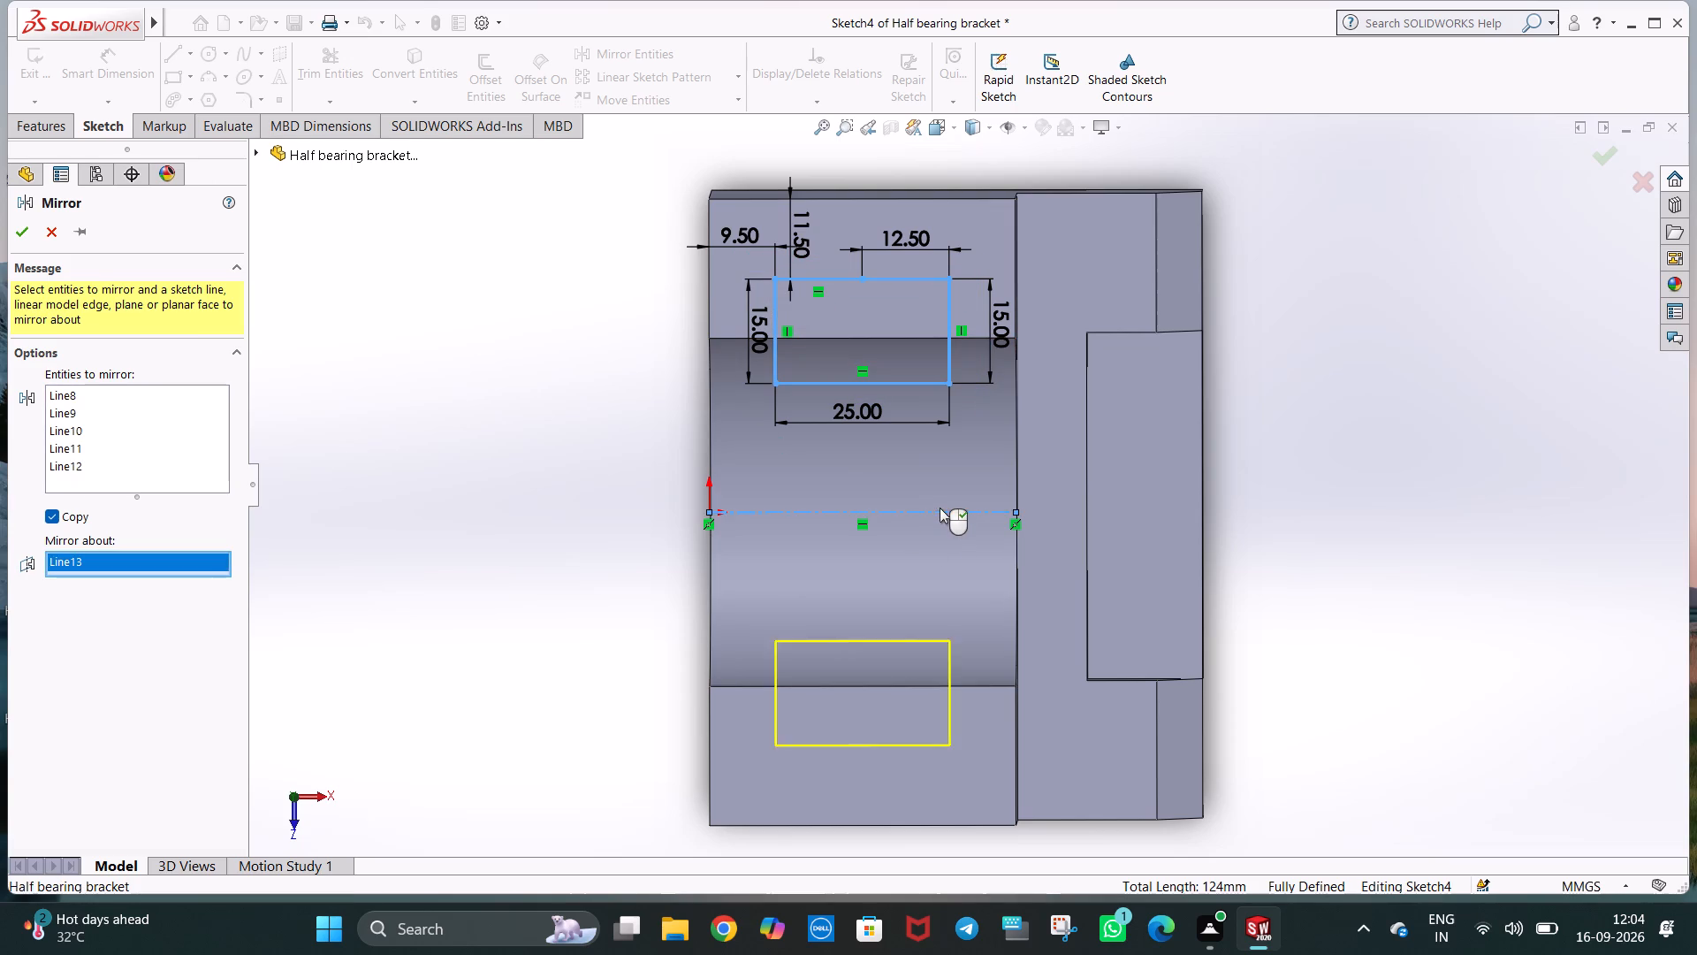
click(1352, 493)
Cut-extrude both rectangles into the upper block with a Blind depth of 15 mm.
click(63, 125)
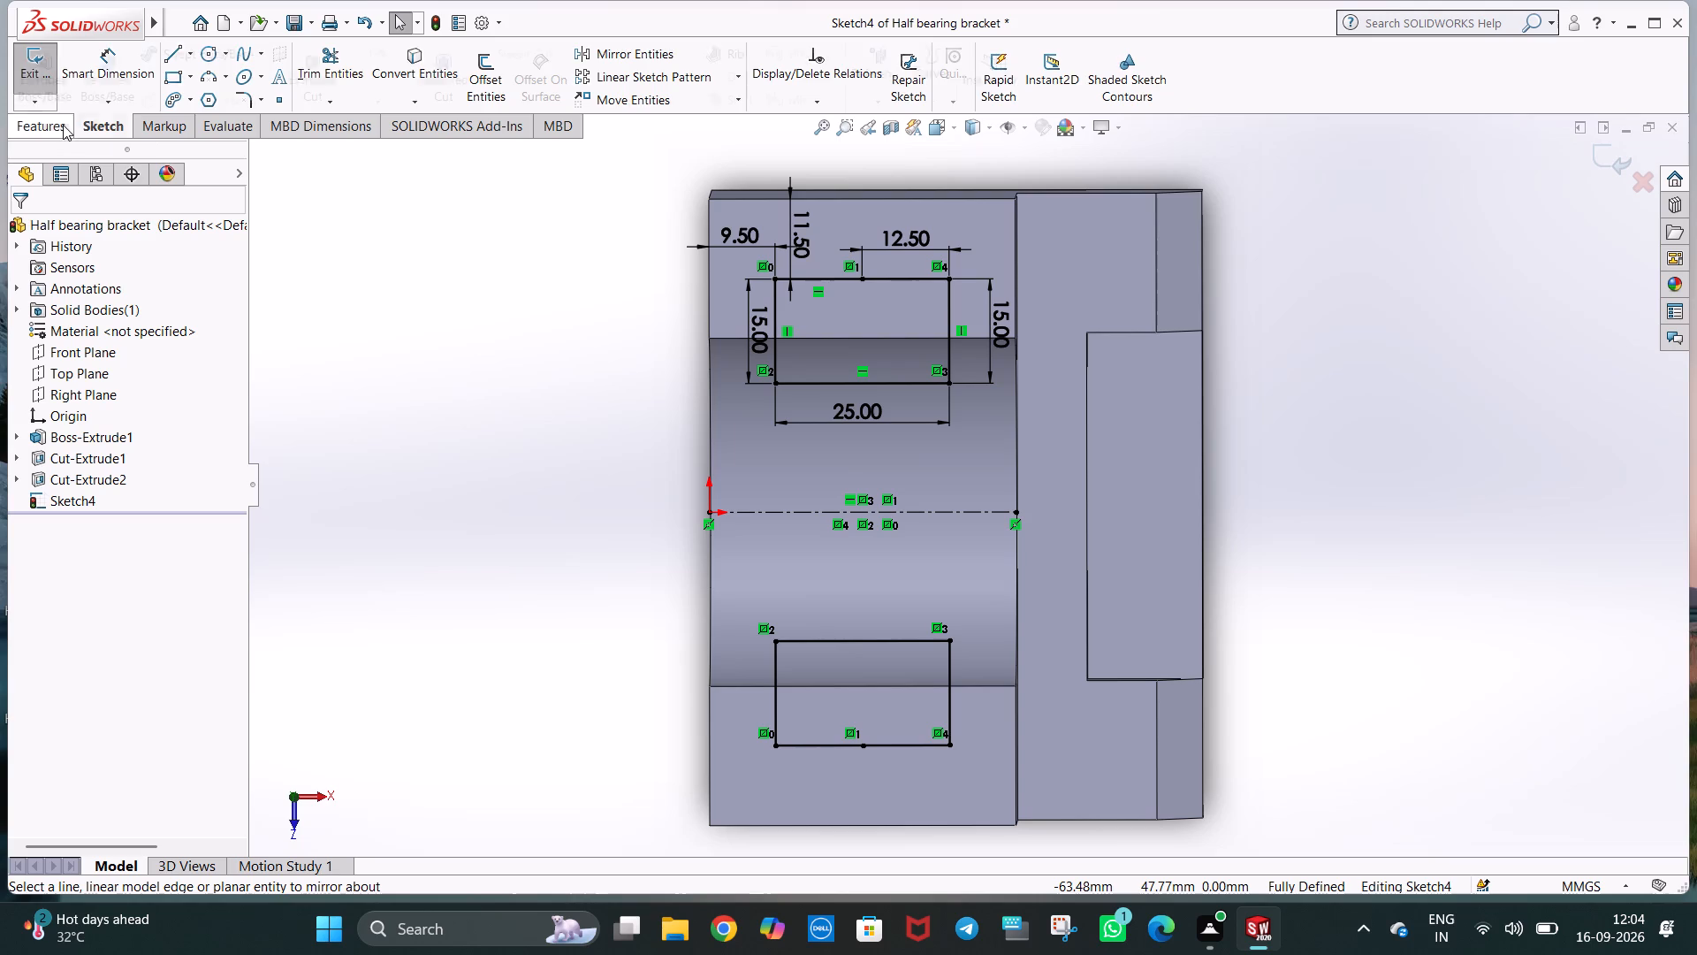
click(320, 83)
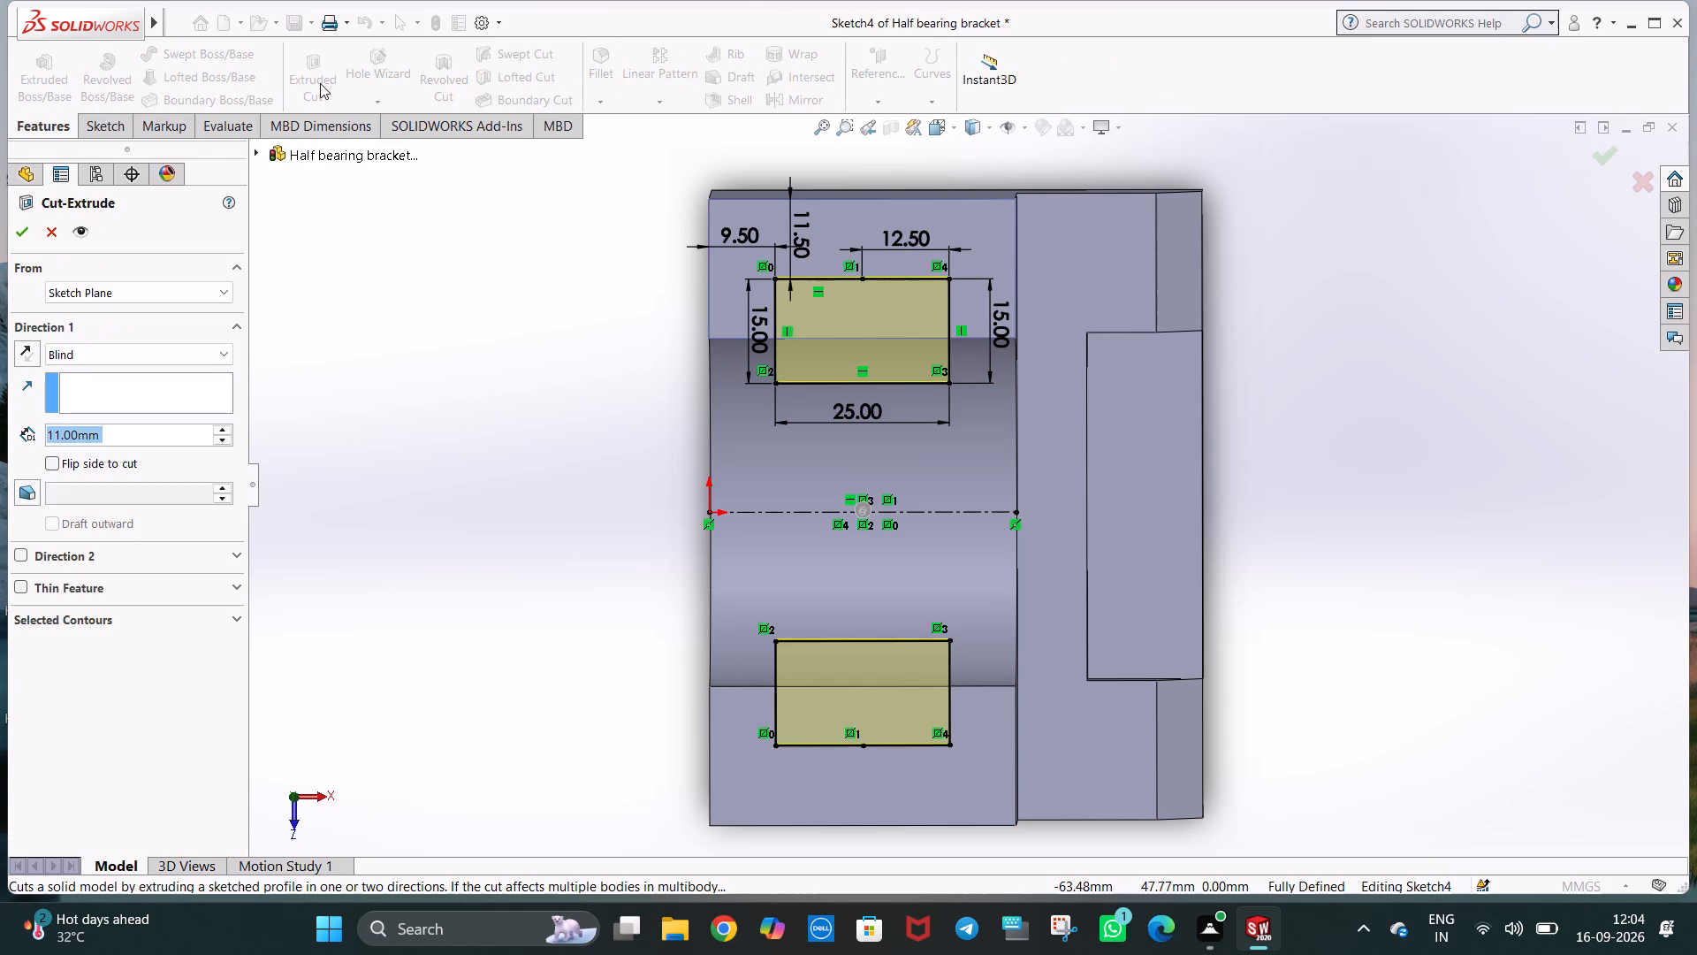
middle_drag(1320, 691, 1194, 747)
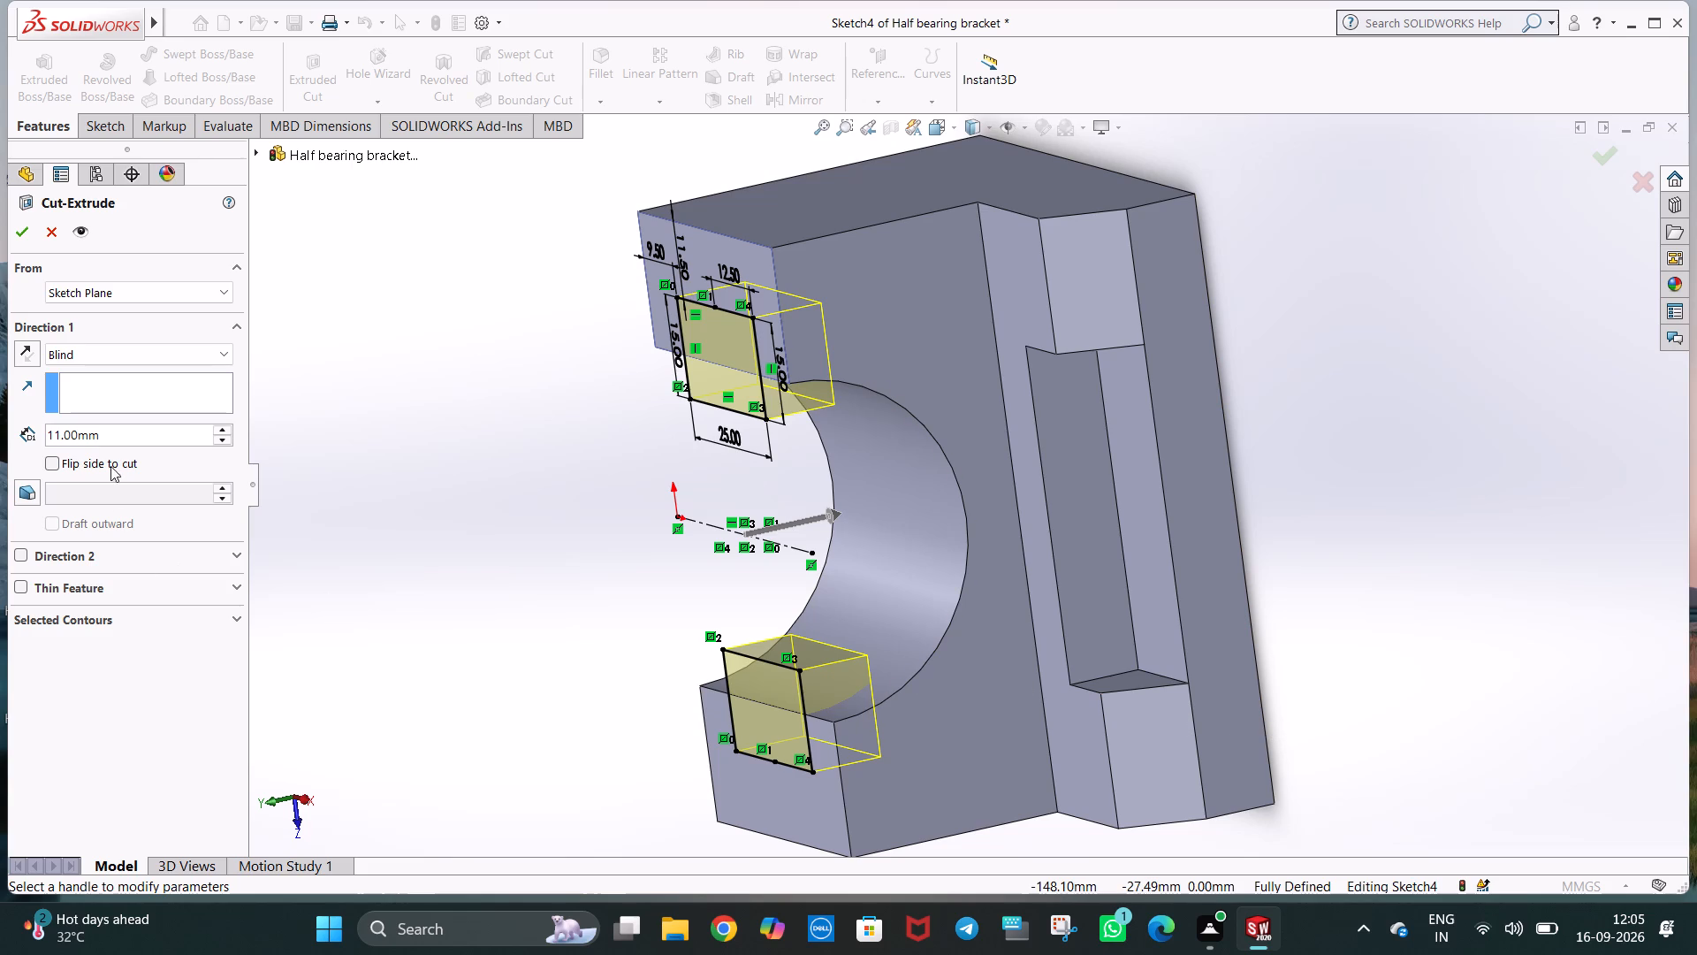
click(109, 440)
key(BackSpace)
key(BackSpace)
key(BackSpace)
key(BackSpace)
key(BackSpace)
key(BackSpace)
key(BackSpace)
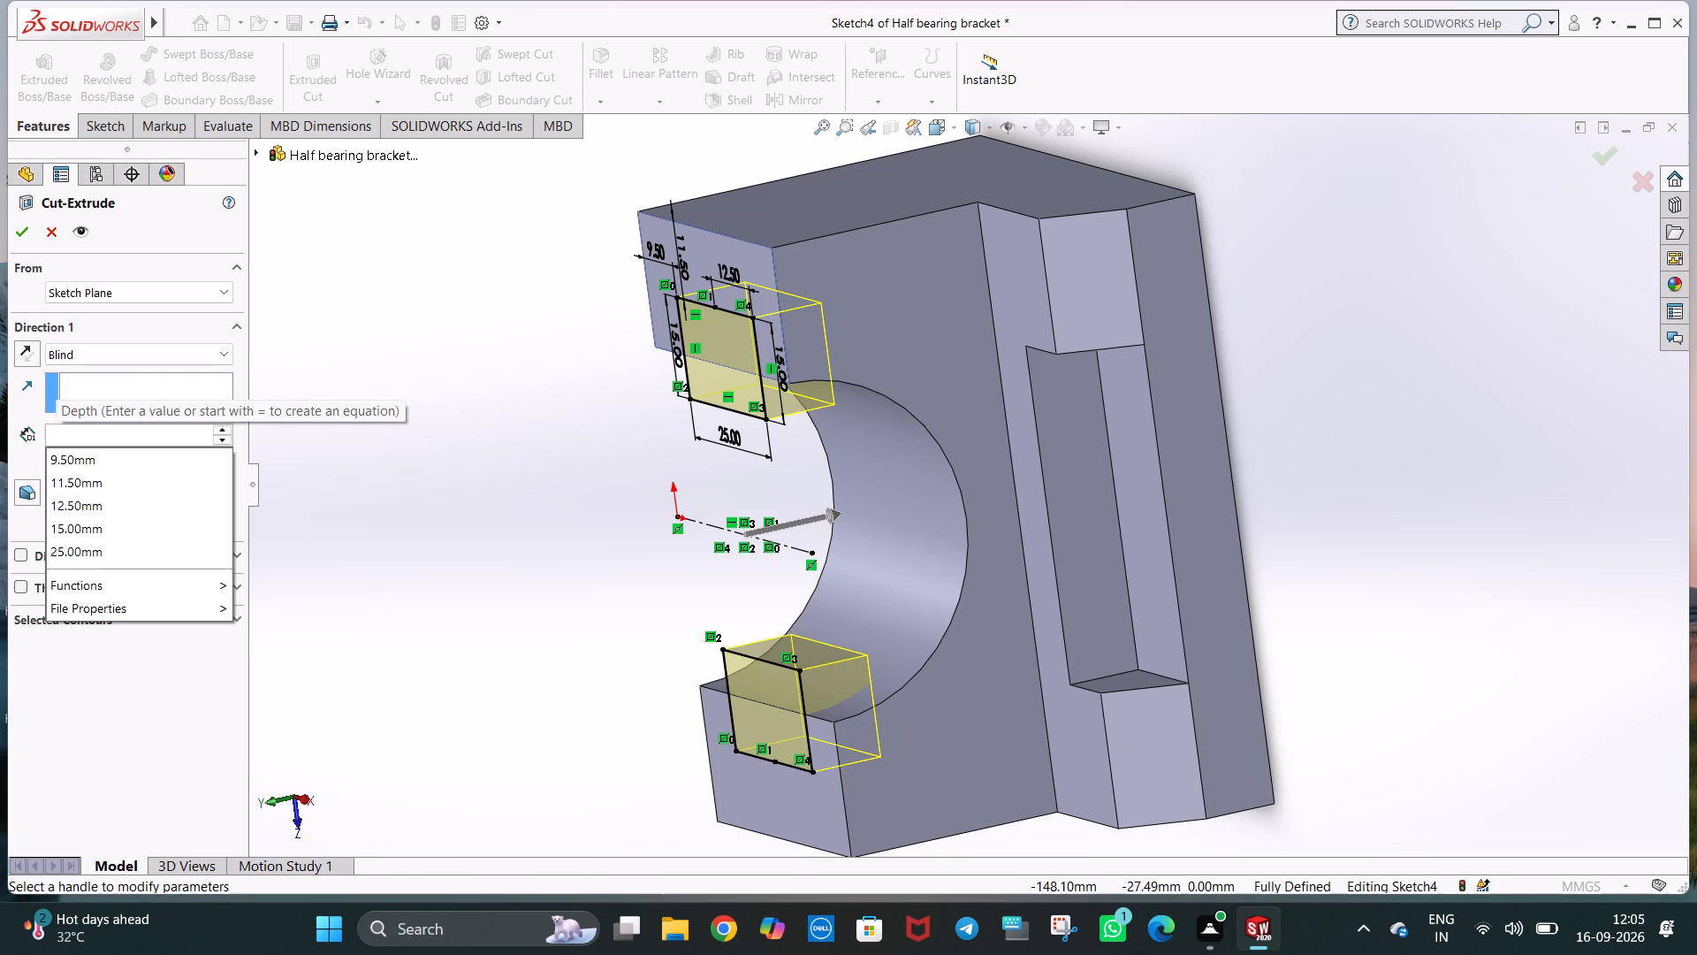
text(15)
key(Return)
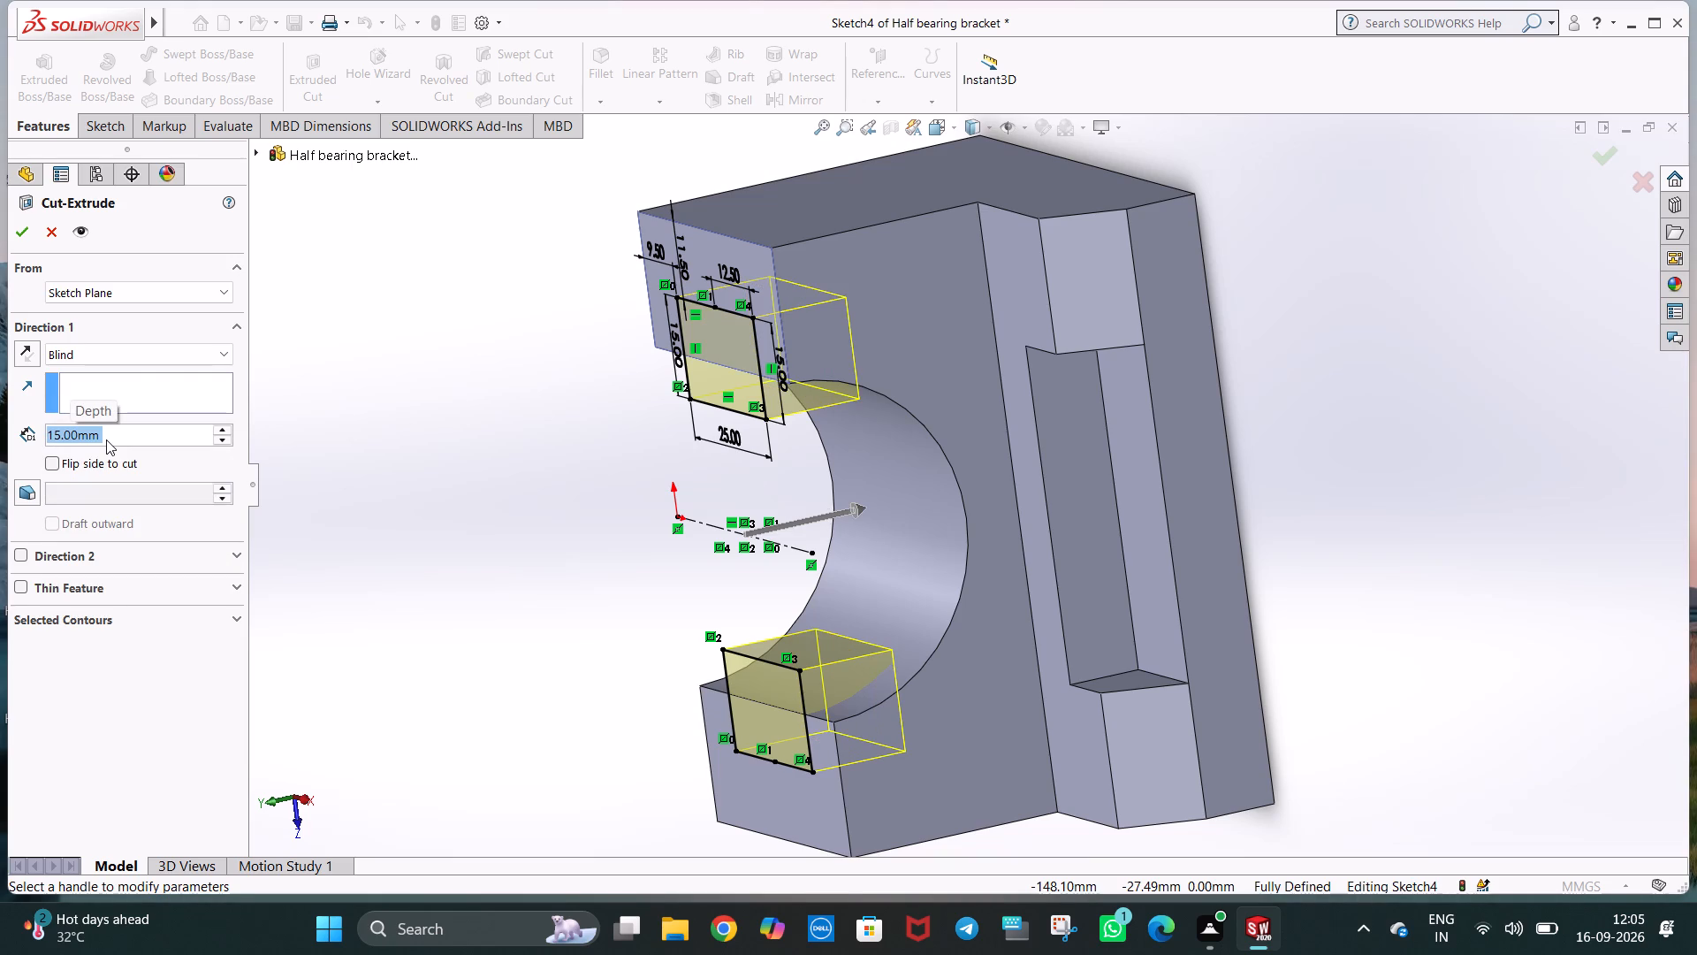
click(17, 230)
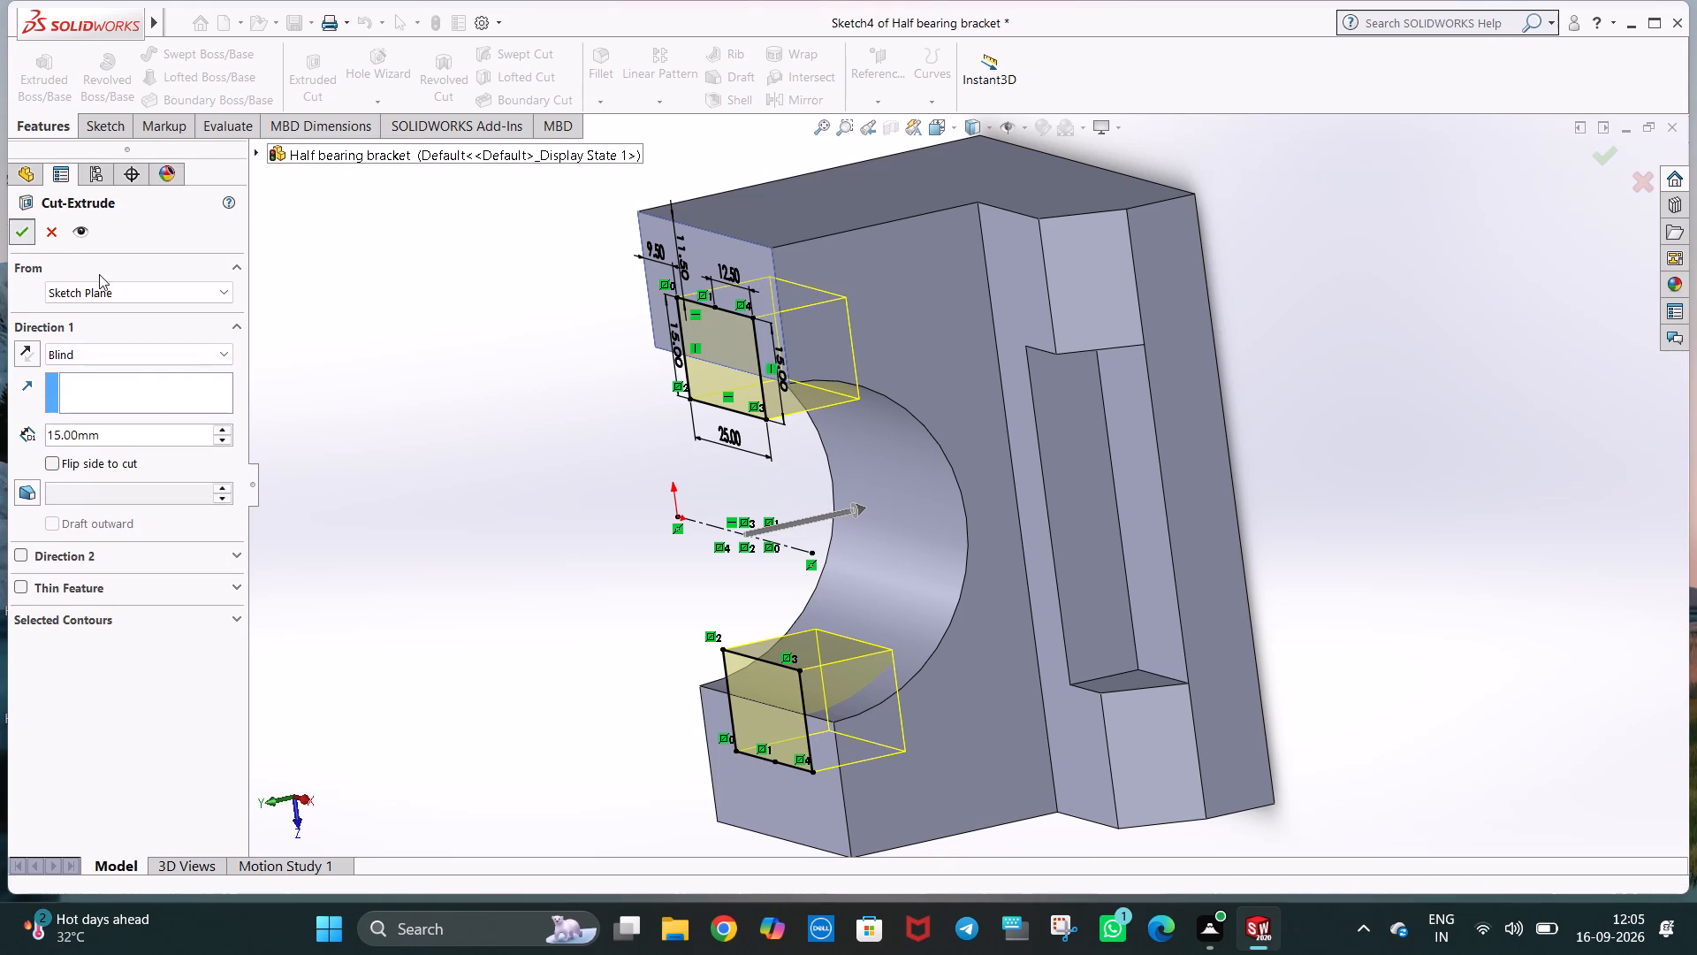
Set the part to the isometric view and save it.
key(ctrl+7)
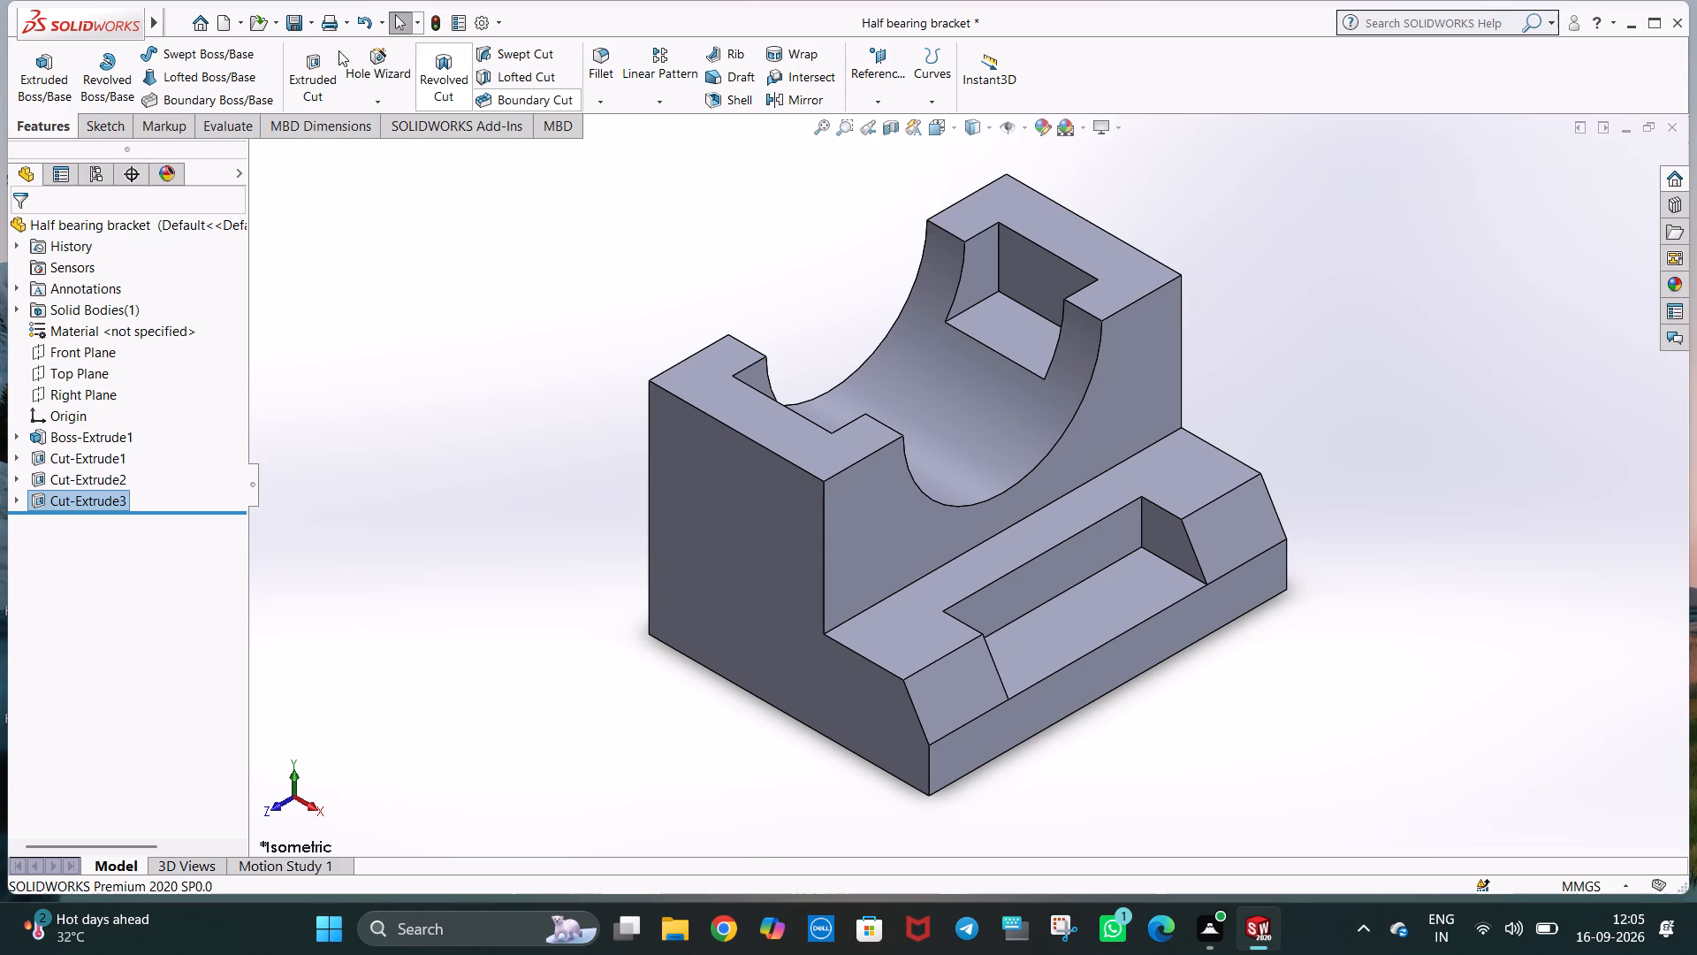
key(ctrl+s)
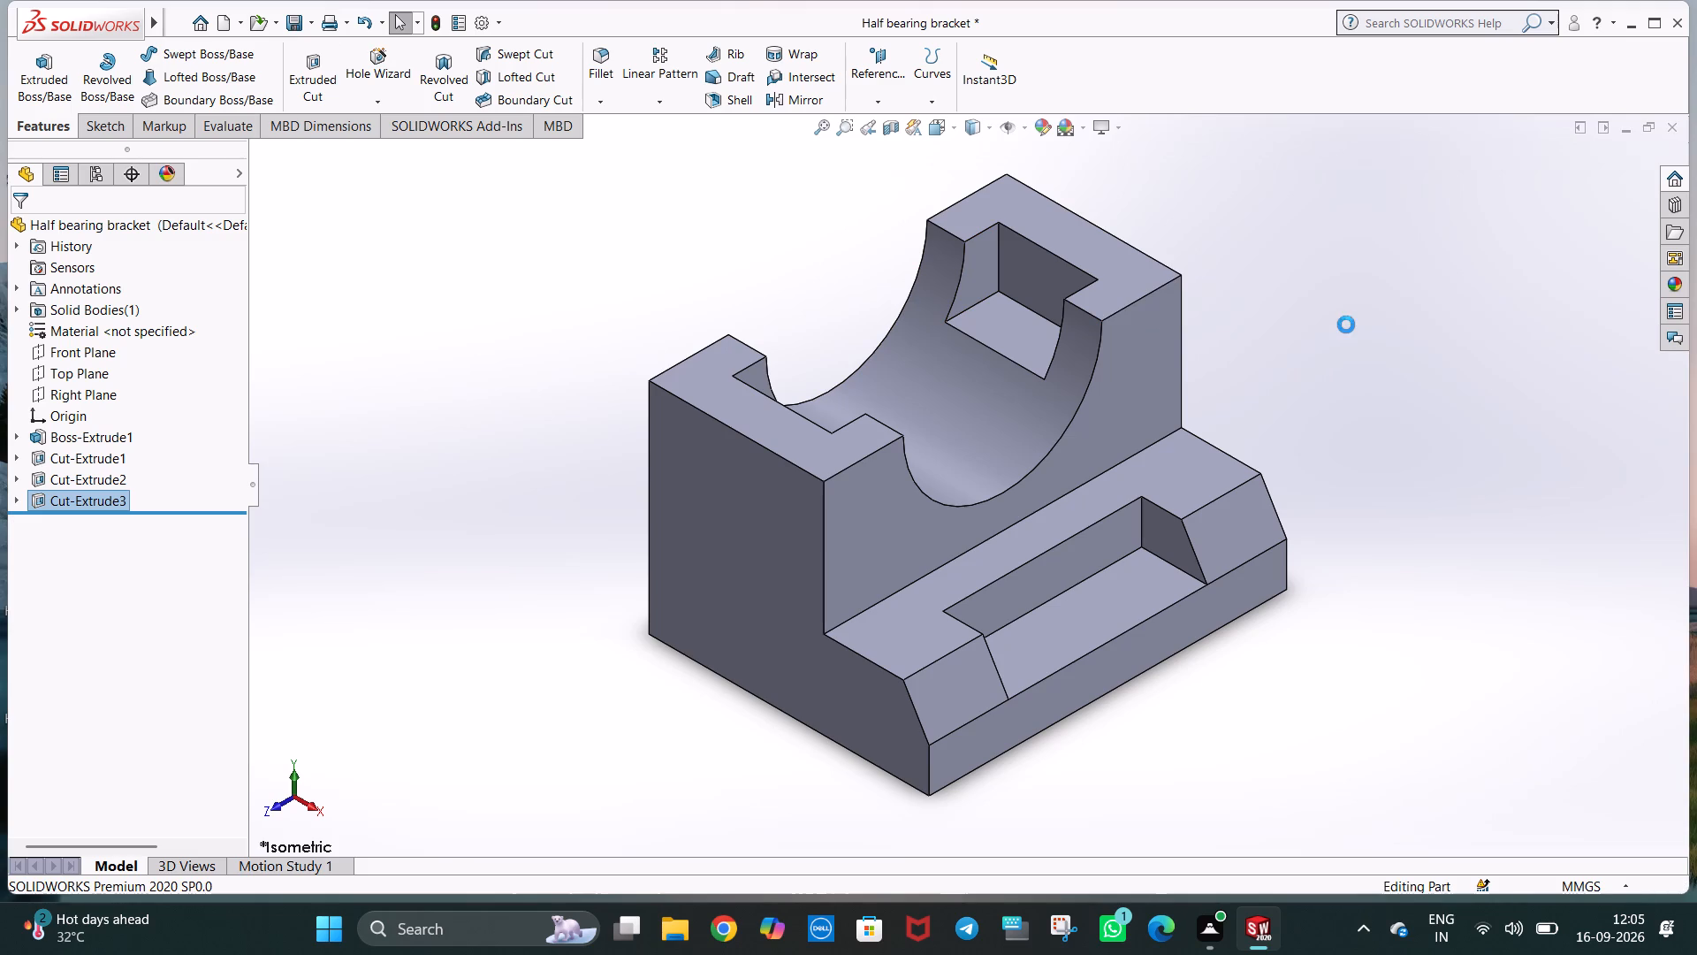
Capture a Snipping Tool screenshot of the full SOLIDWORKS window with the whole bracket in view.
scroll(1304, 372, down, 1)
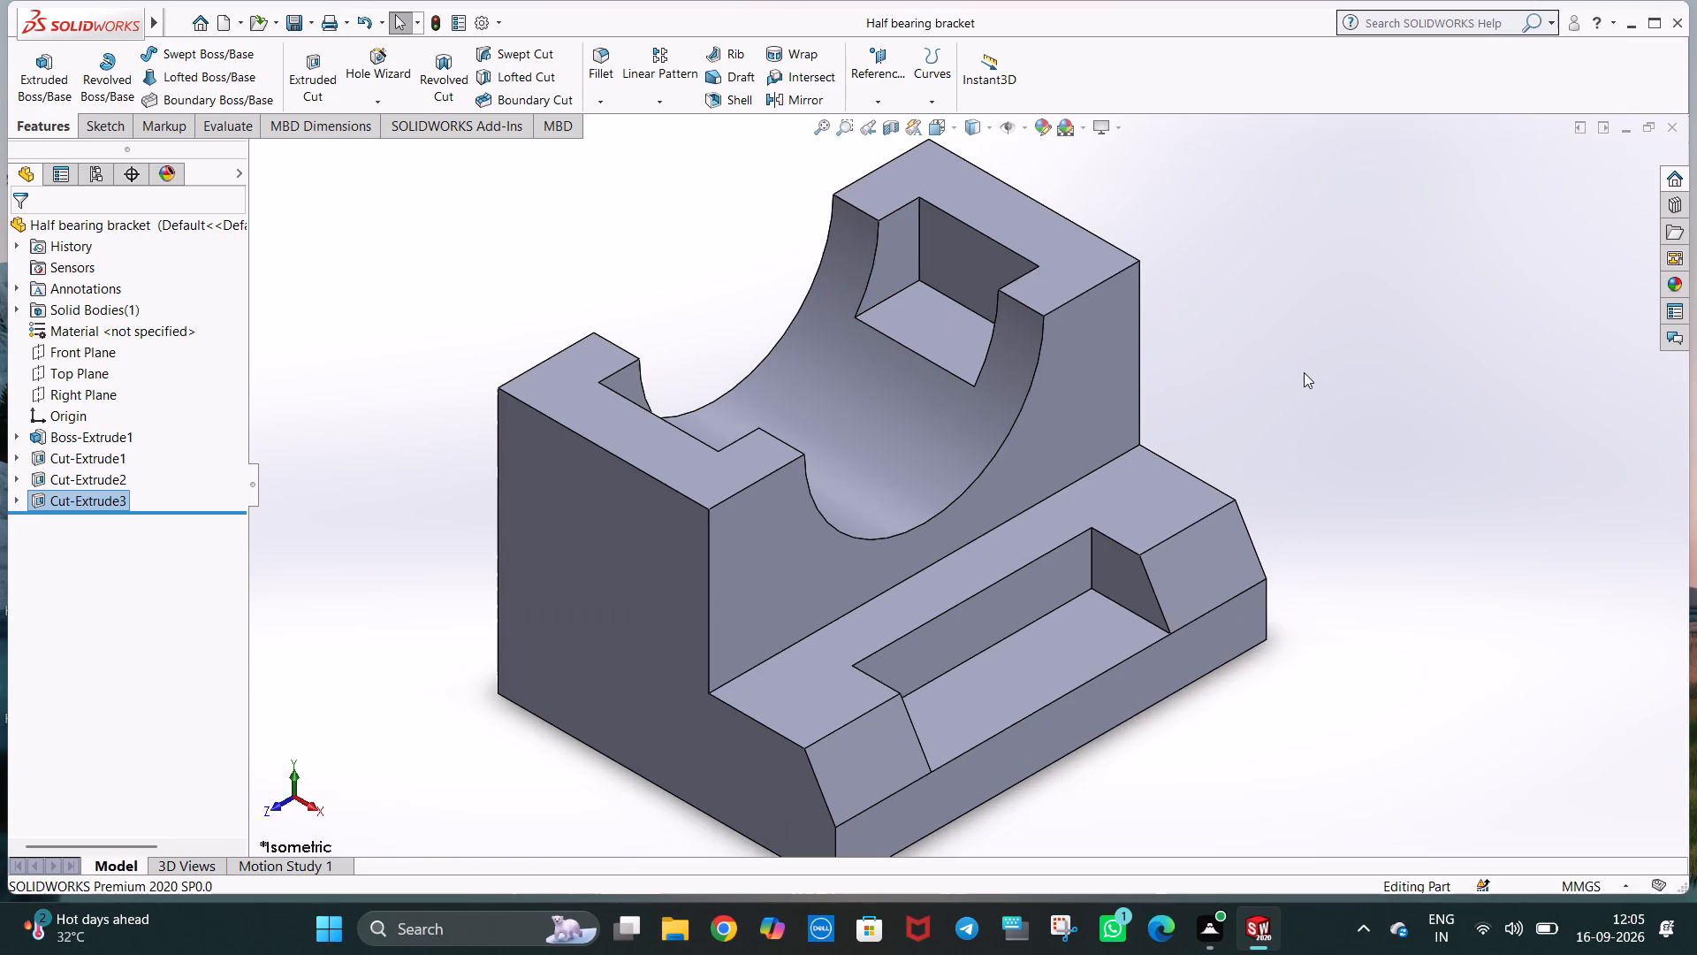
scroll(1304, 372, up, 1)
scroll(425, 333, down, 1)
scroll(425, 333, up, 1)
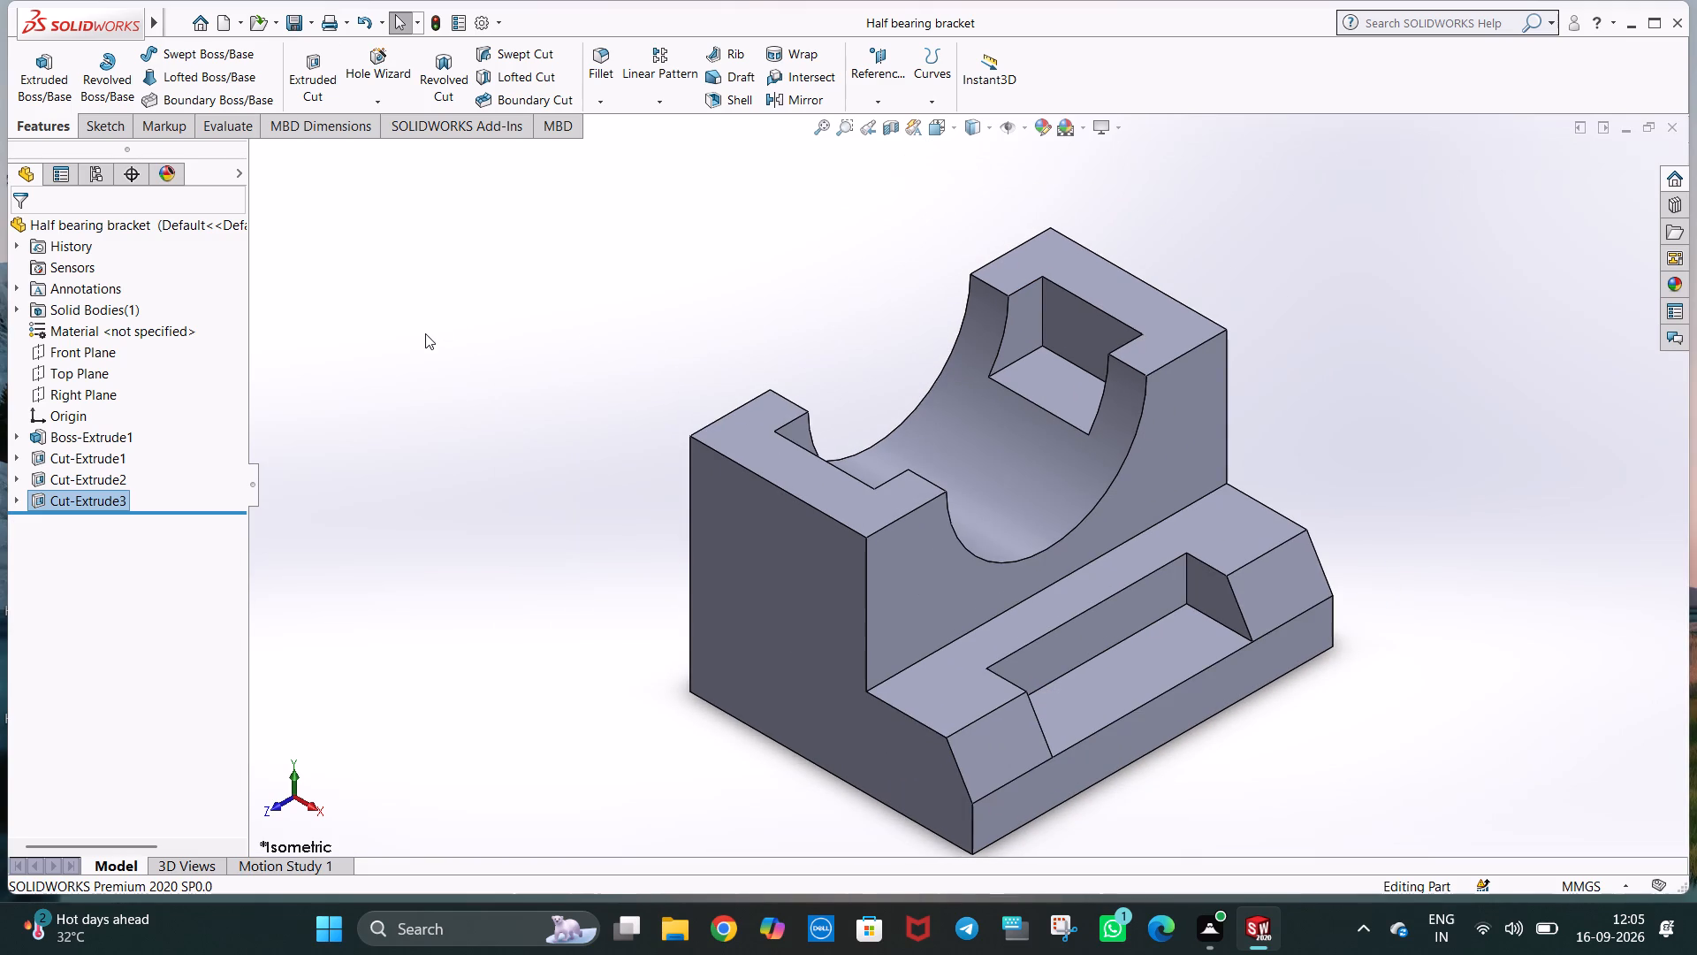
key(Print)
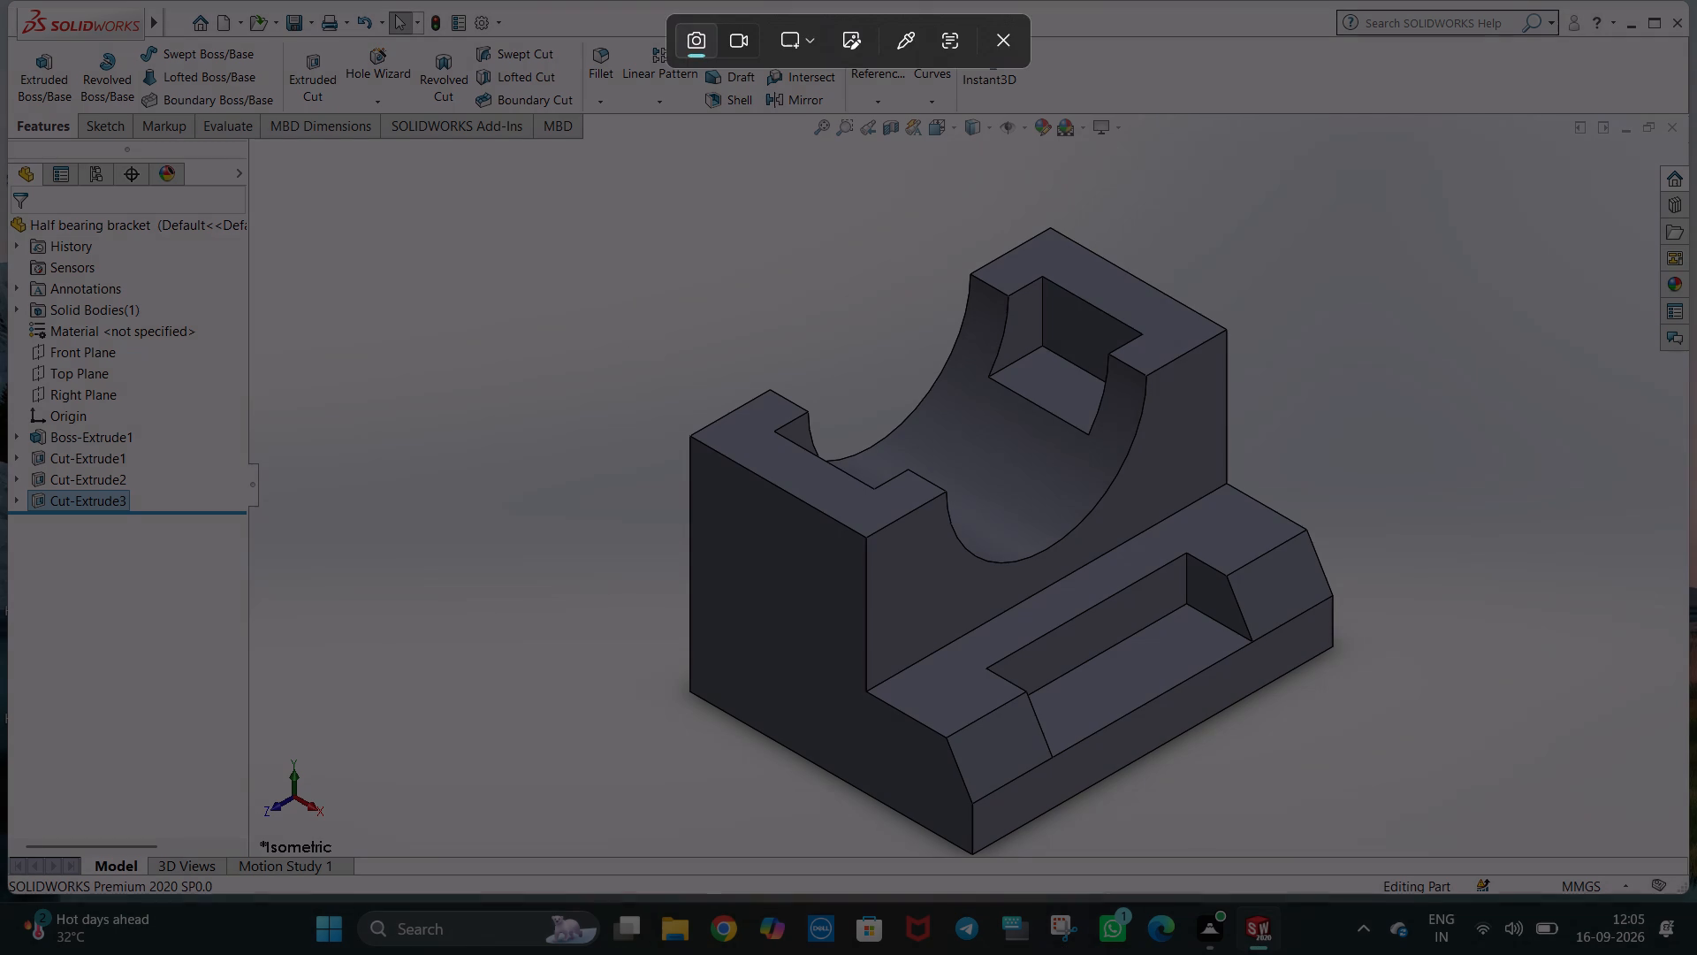
drag(8, 3, 1696, 914)
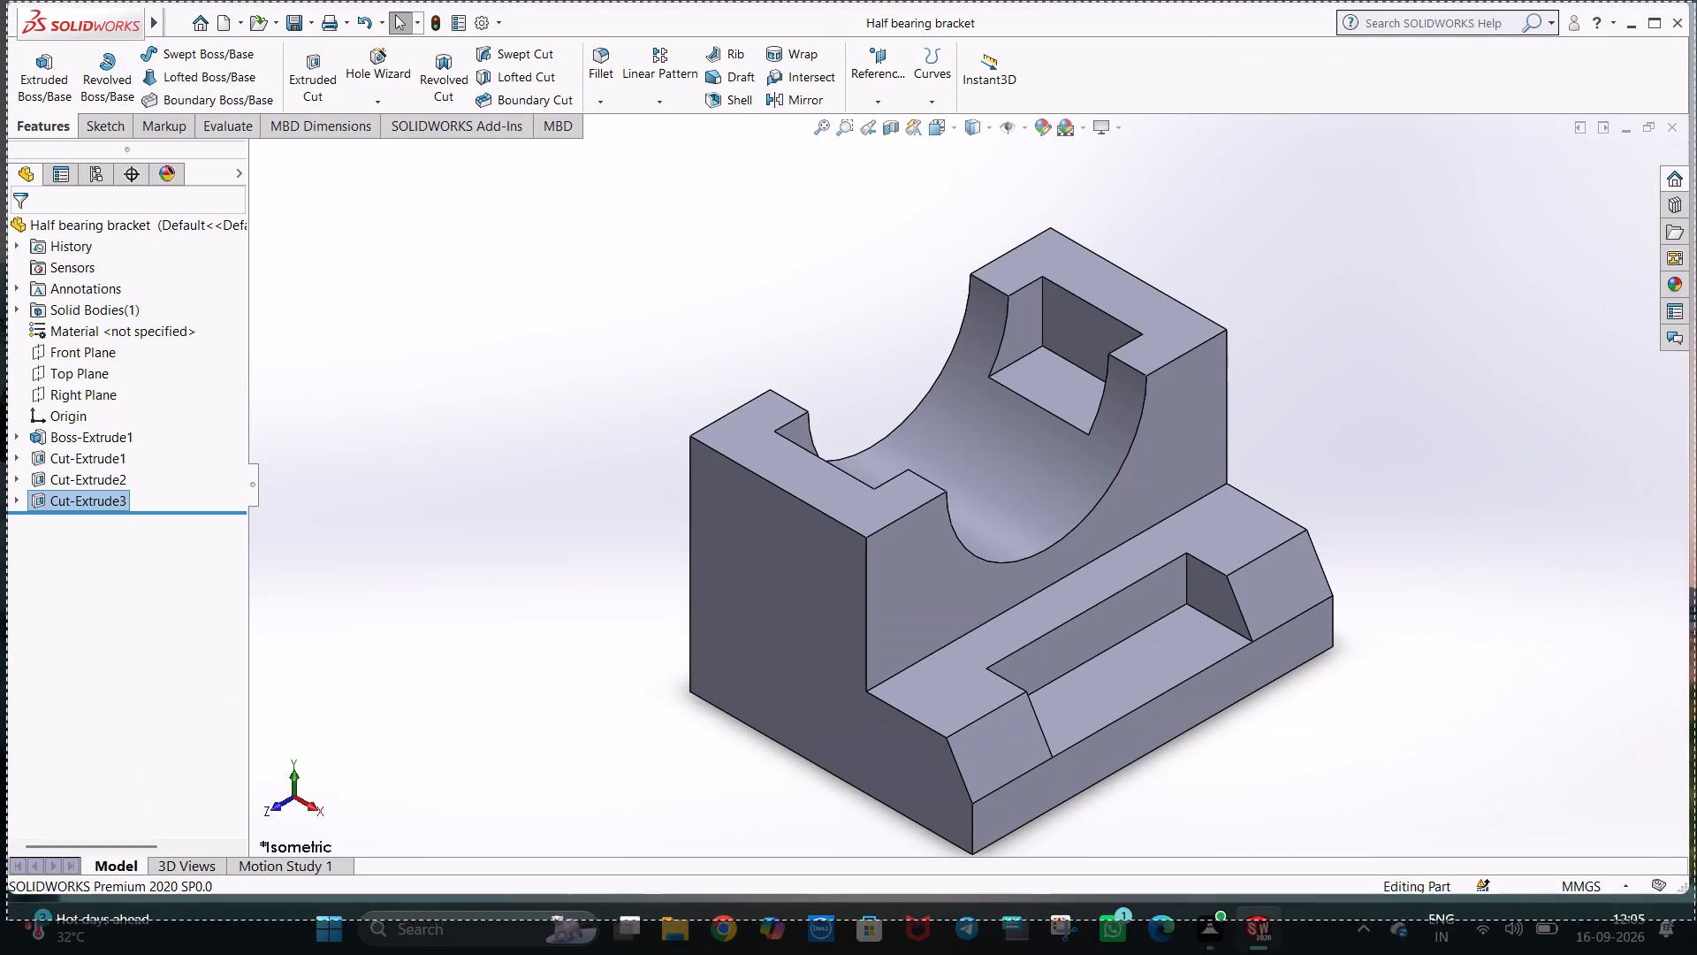
drag(1696, 914, 1683, 896)
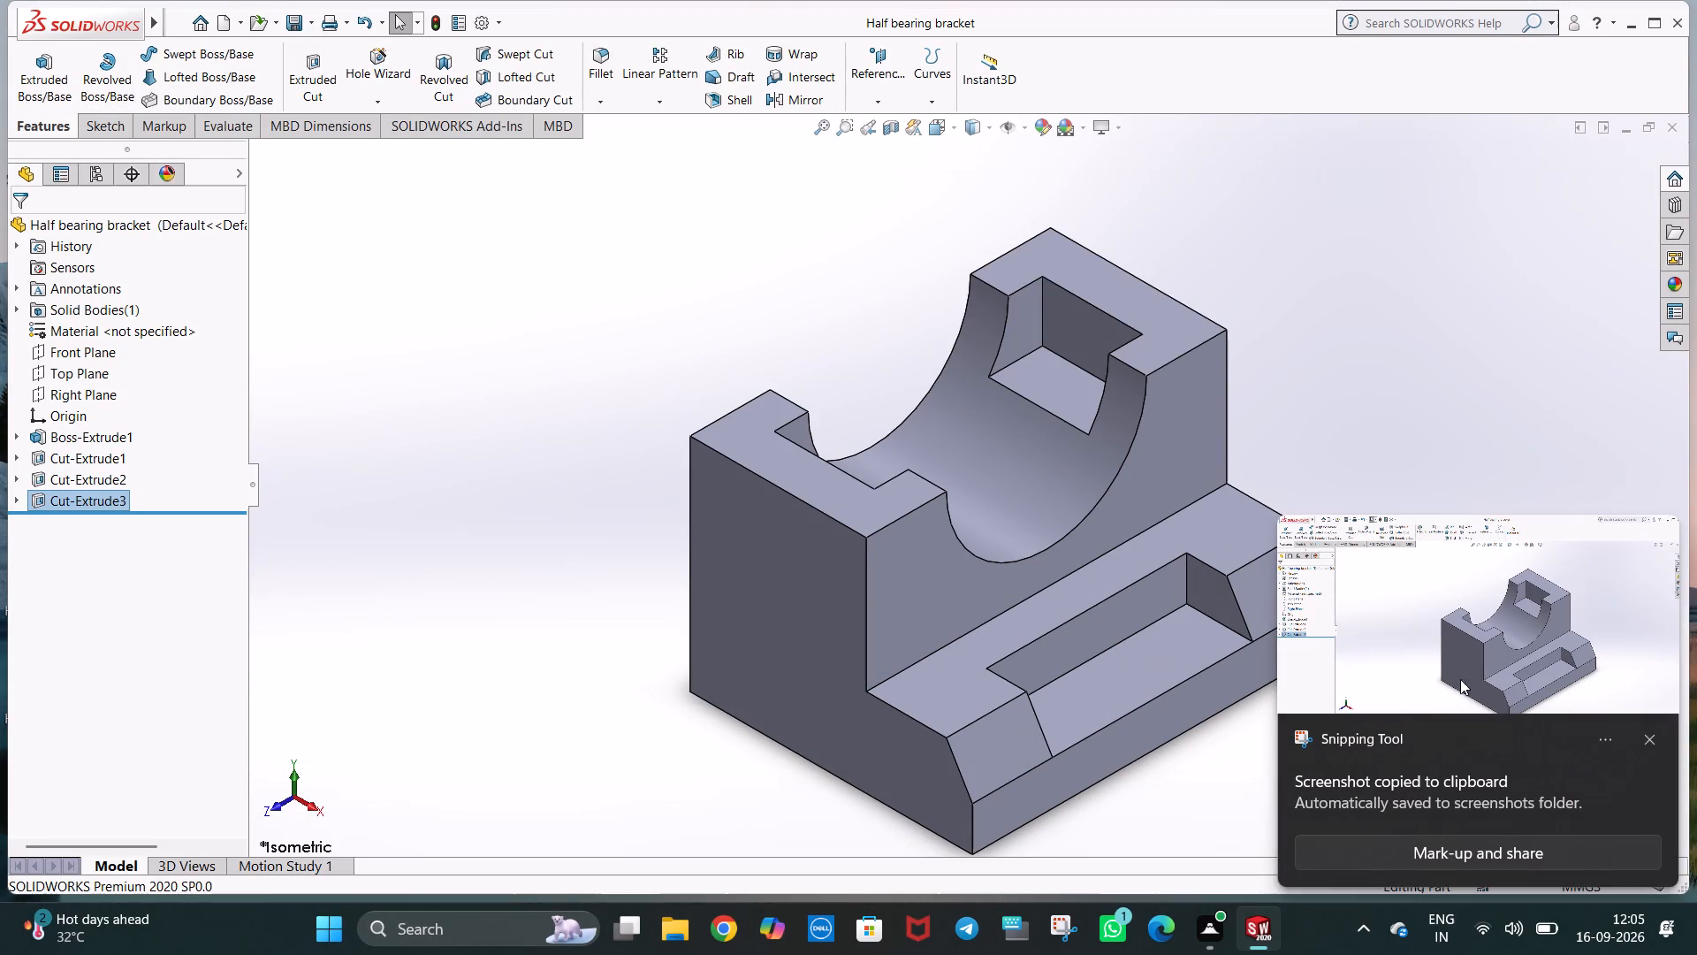
Save the captured screenshot to the Desktop as a PNG named Half bearing bracket, and close Snipping Tool.
double_click(1518, 652)
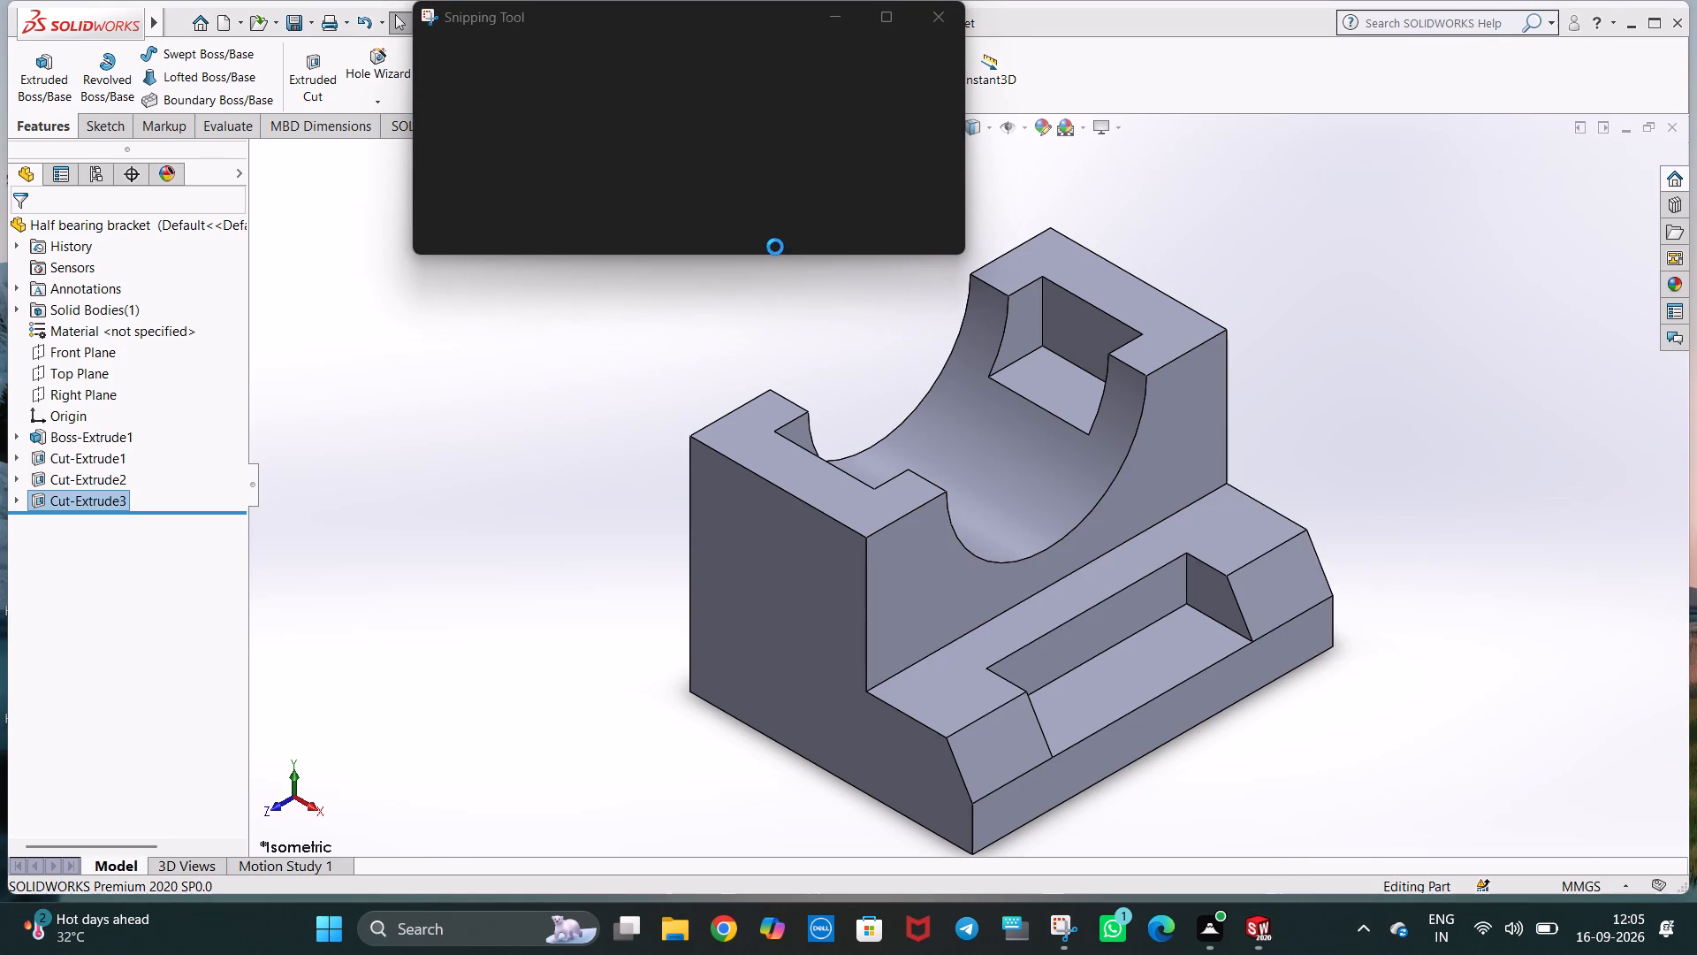
right_click(1008, 355)
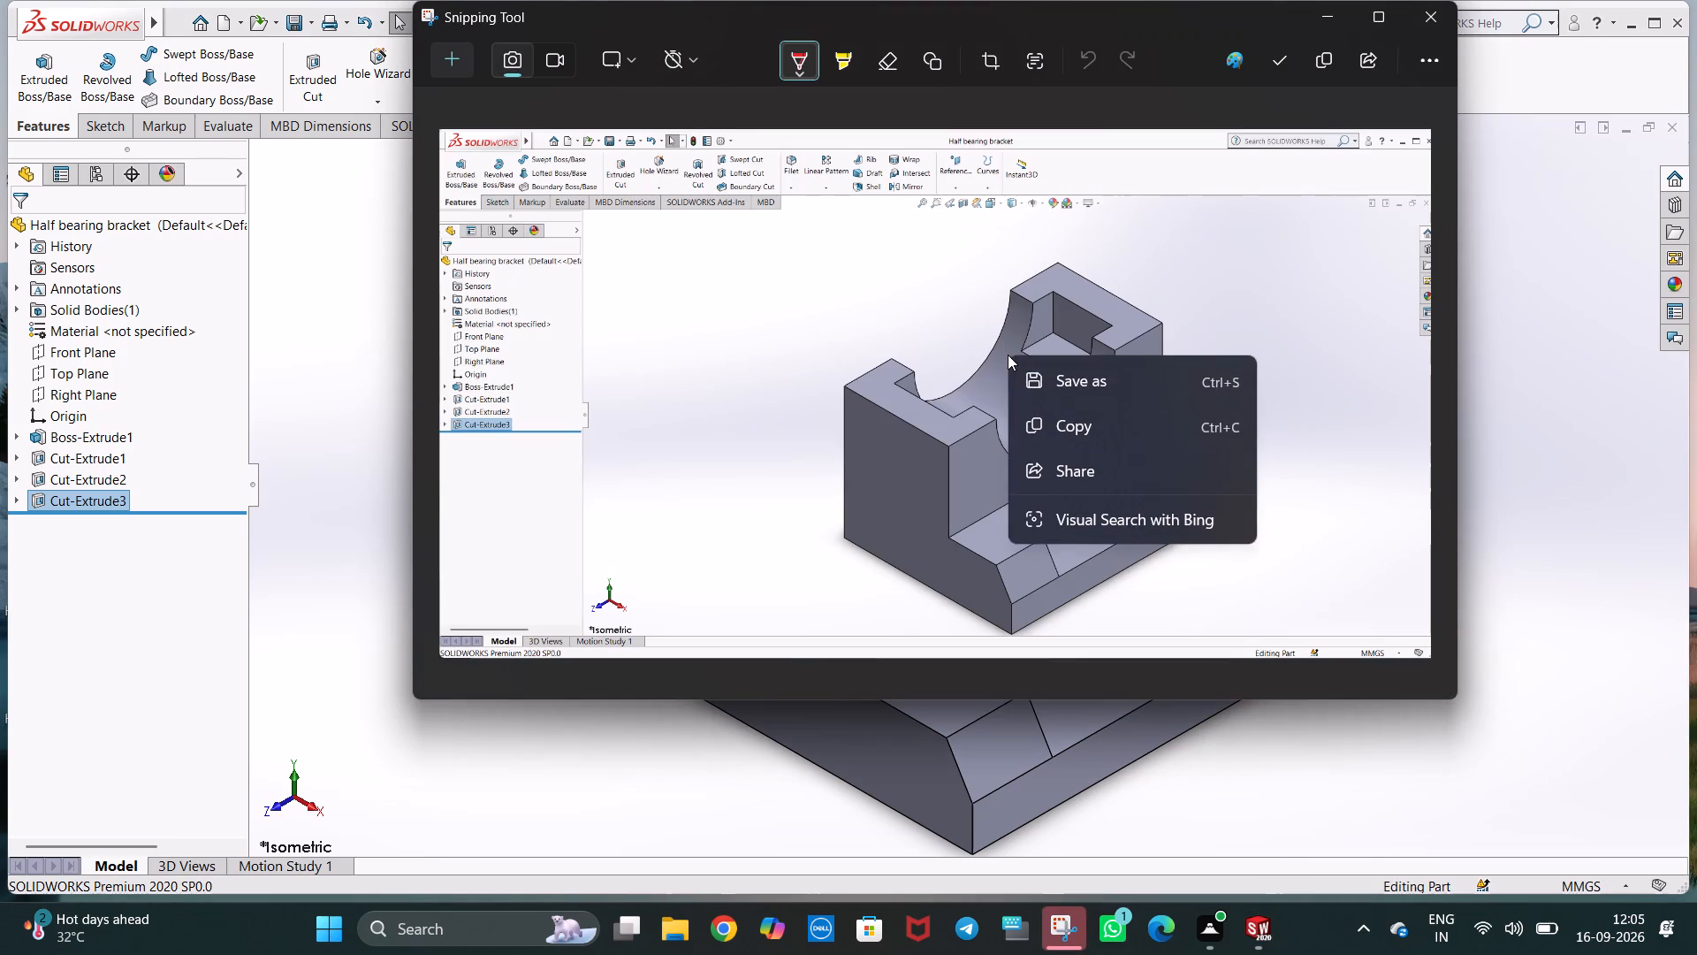
click(1145, 370)
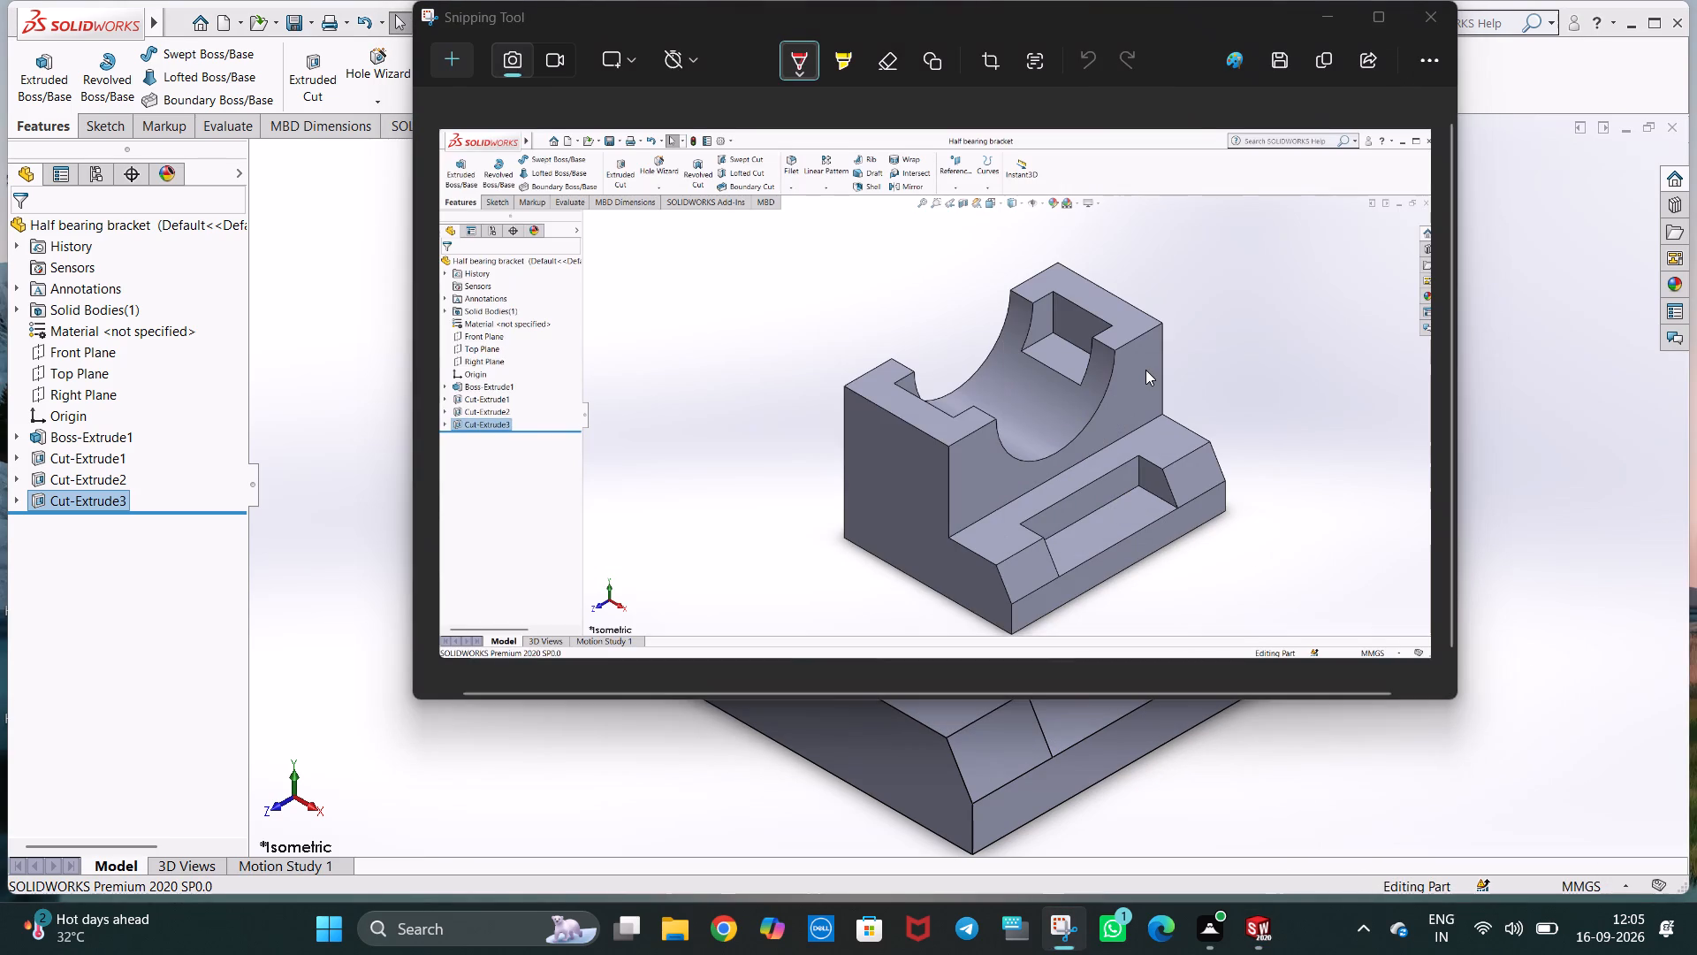
key(BackSpace)
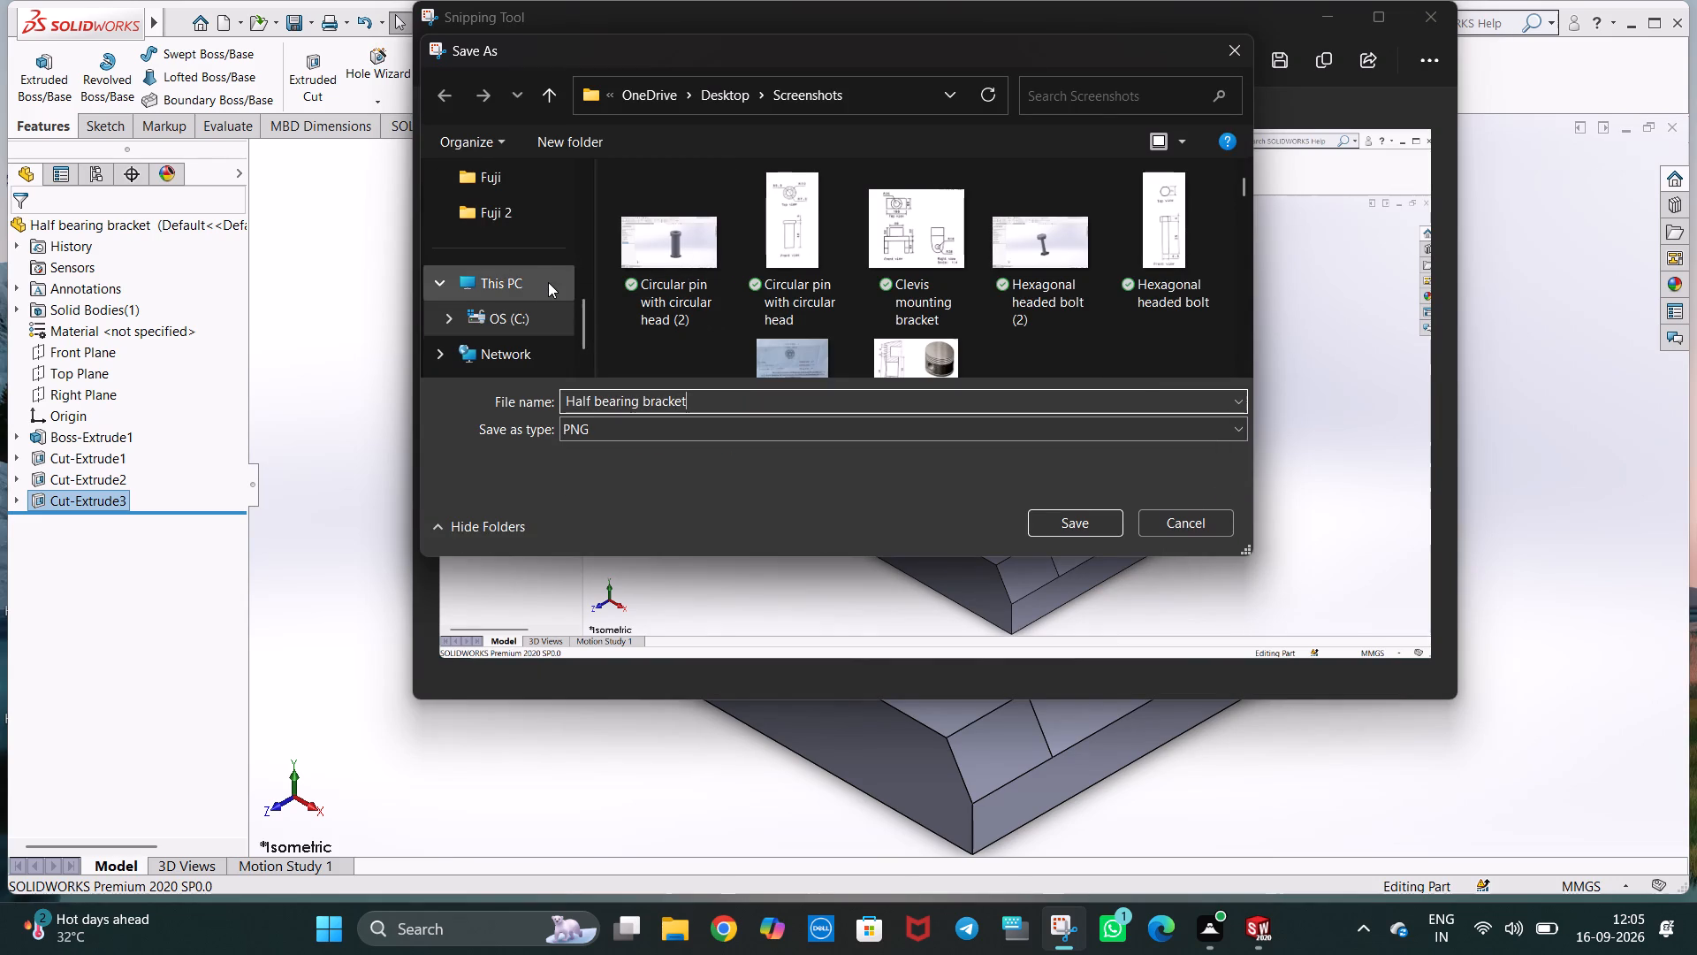
scroll(543, 284, up, 4)
click(520, 320)
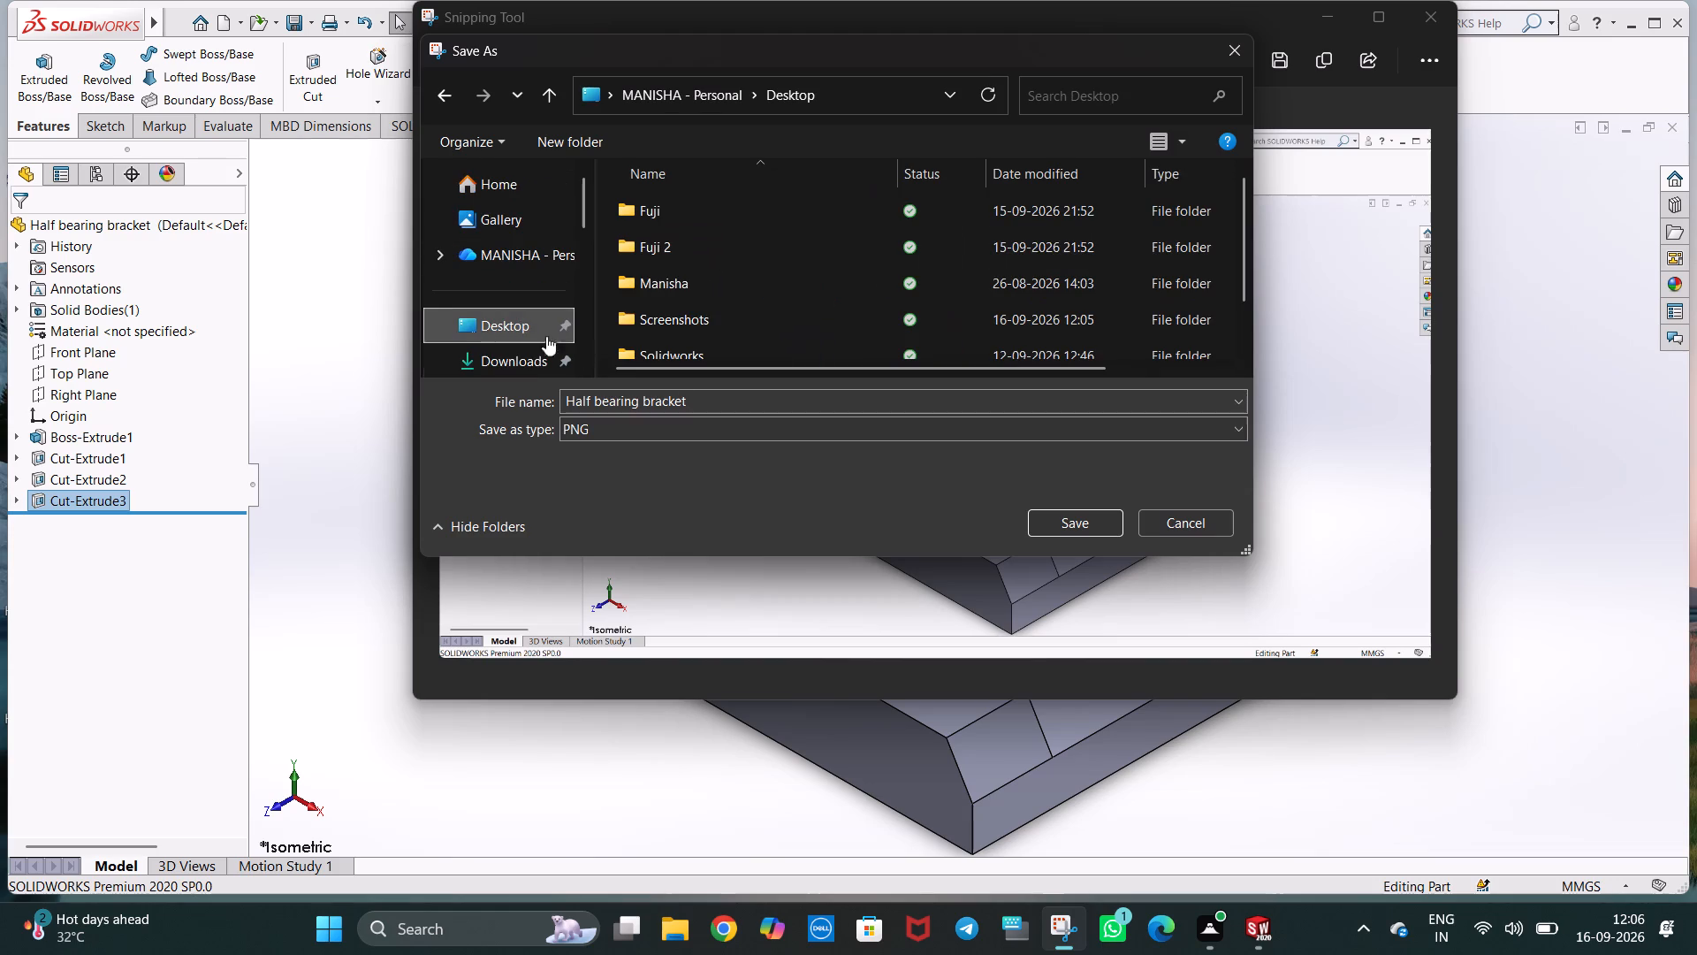
click(1054, 526)
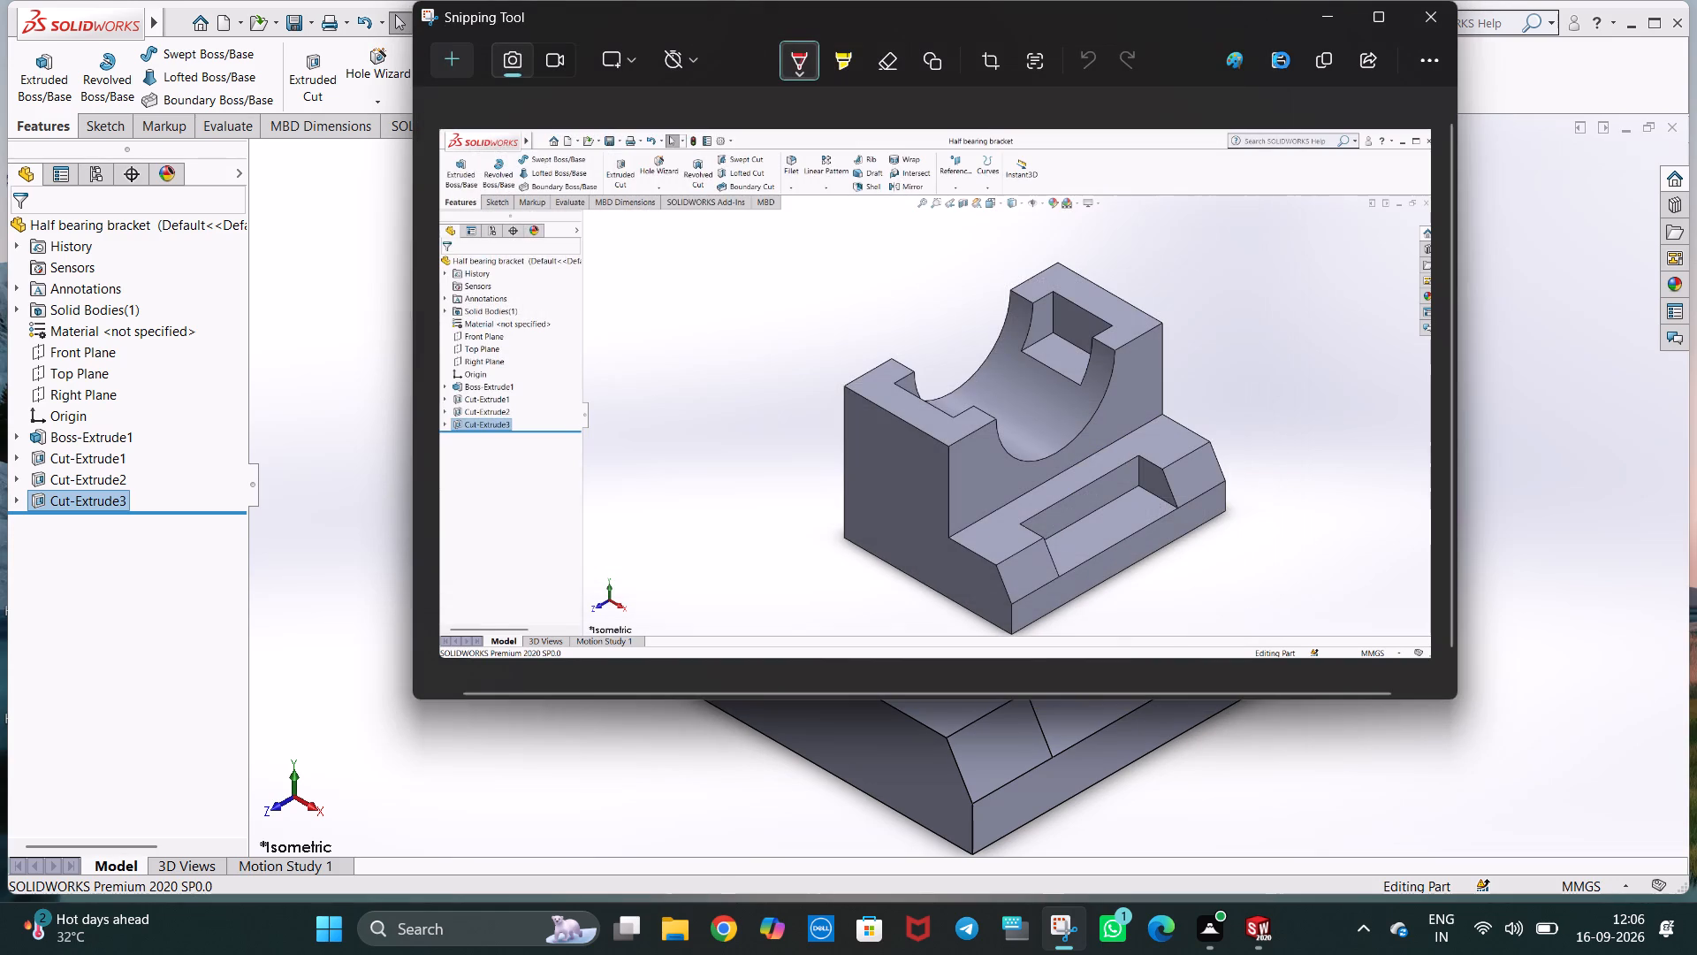
click(1445, 14)
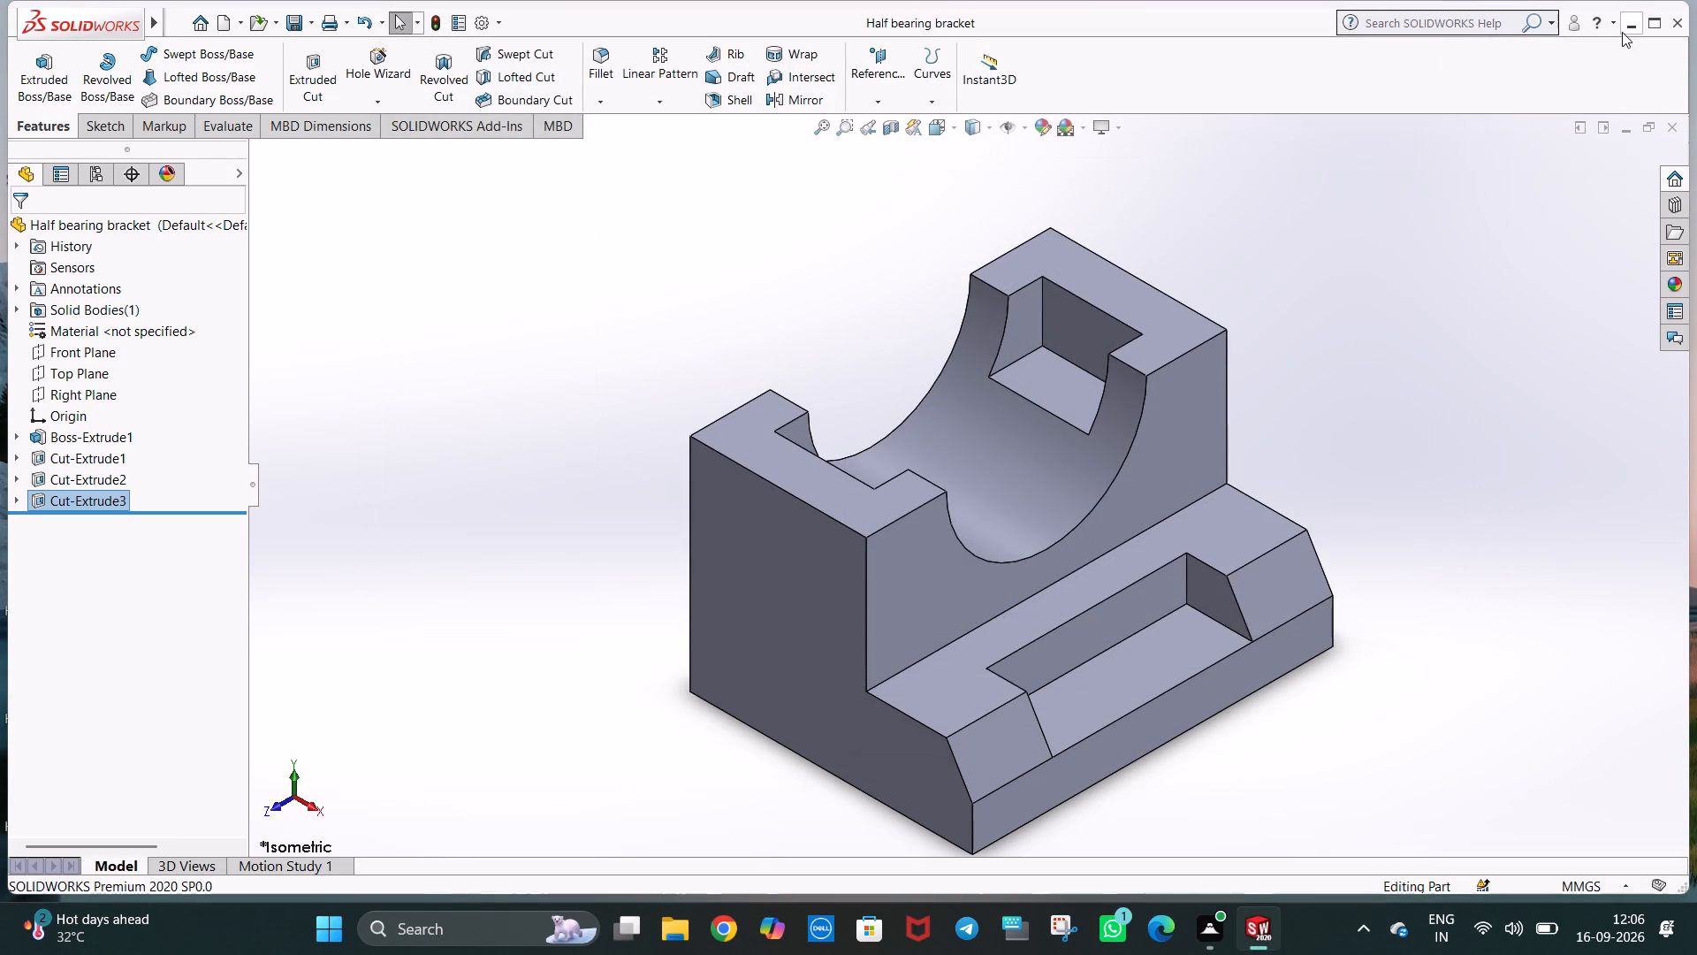